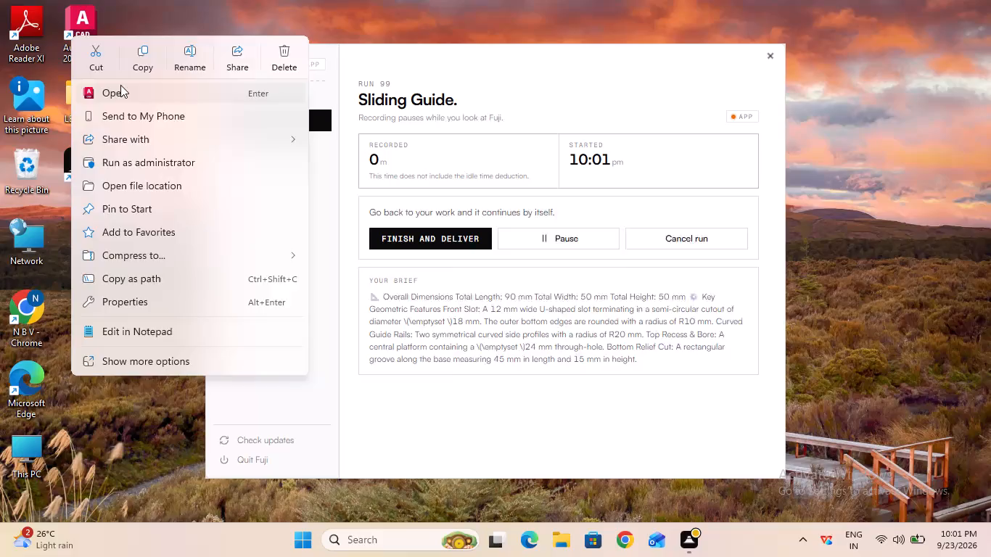
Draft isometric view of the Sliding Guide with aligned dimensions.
Launch AutoCAD 2023 from its desktop shortcut.
{"action": "left_click", "coordinate": [122, 86]}
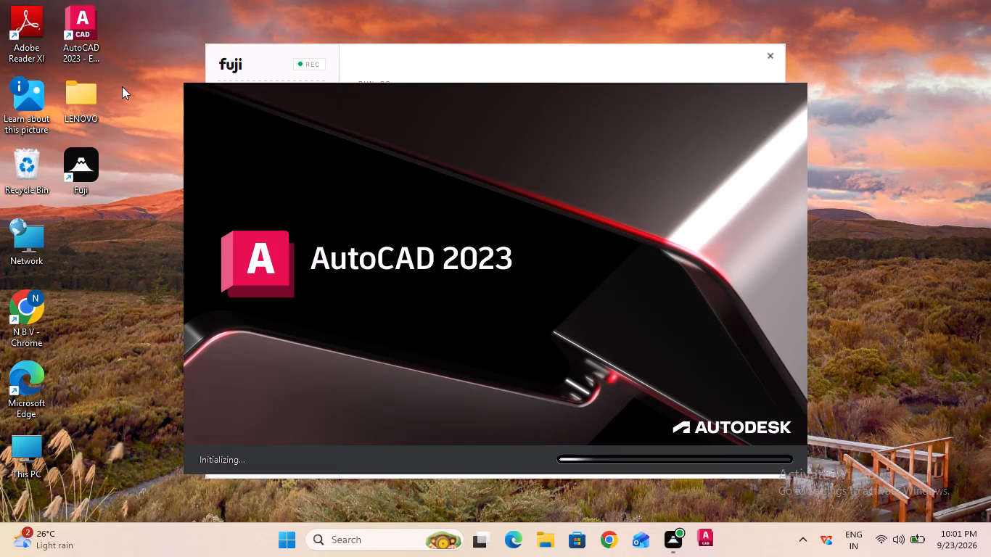
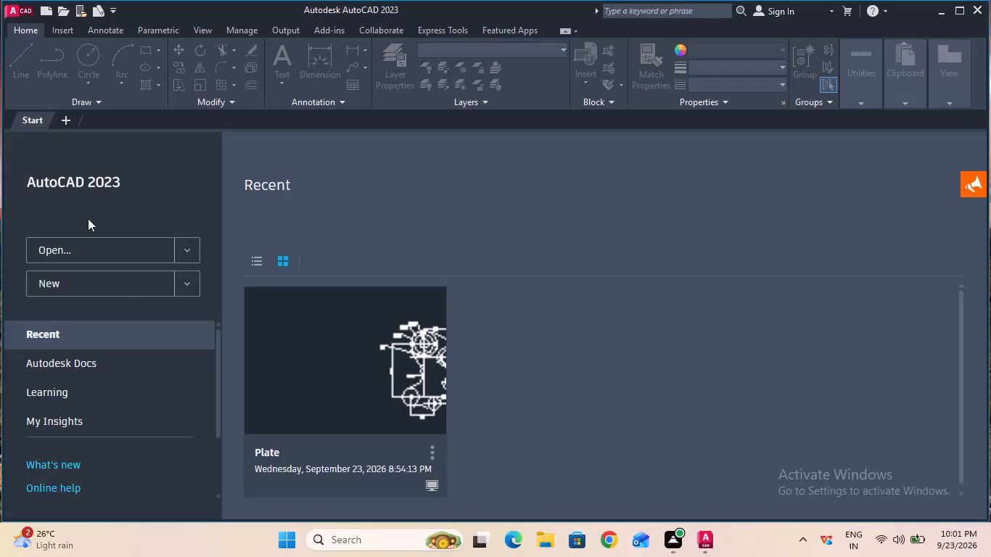
Create a new blank drawing.
{"action": "left_click", "coordinate": [107, 278]}
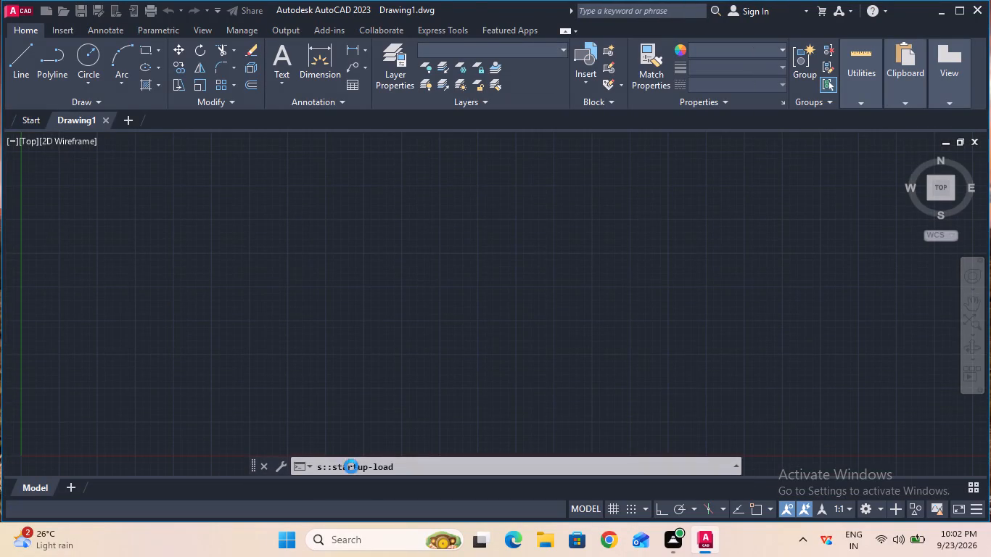
Turn on the command log file with LOGFILEON.
{"action": "left_click", "coordinate": [390, 463]}
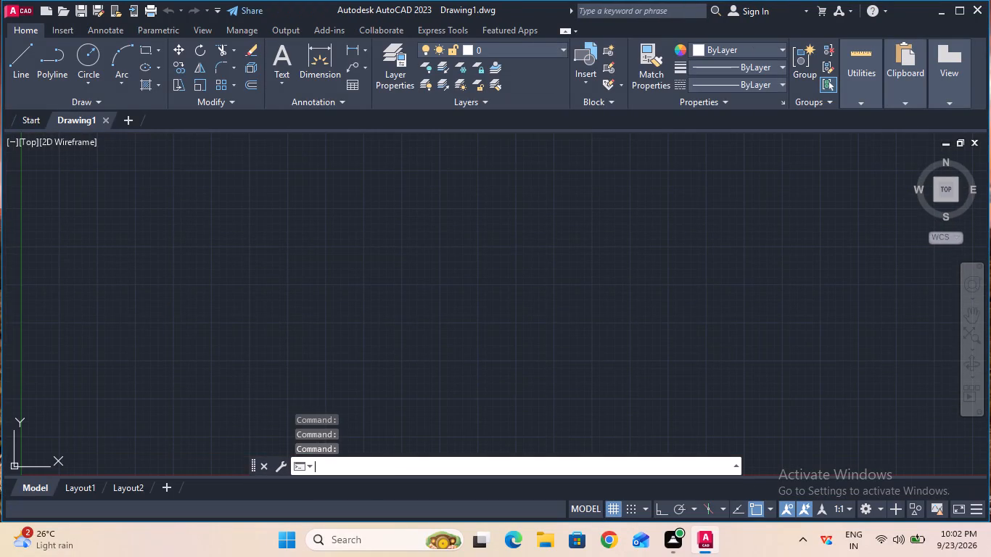
{"action": "type", "text": "log"}
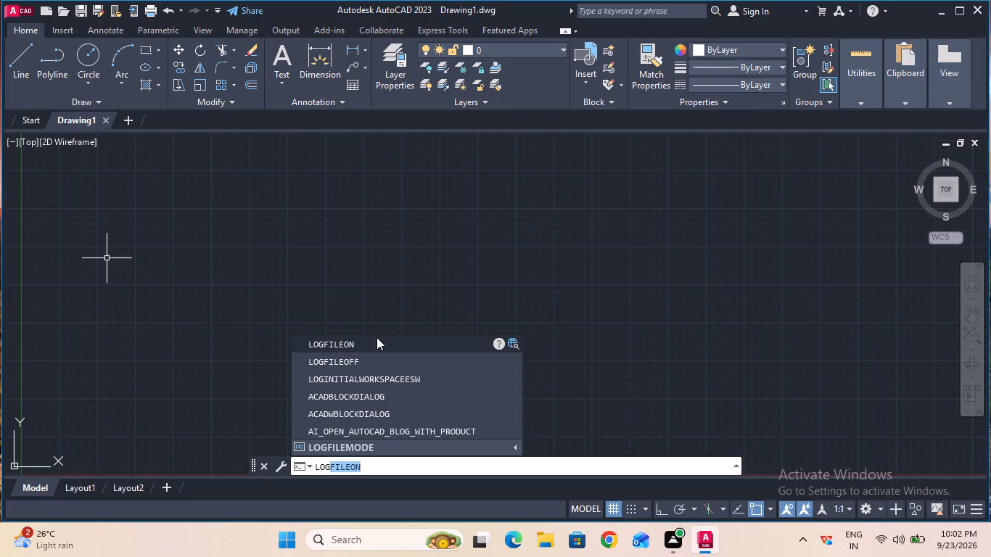
{"action": "left_click", "coordinate": [377, 335]}
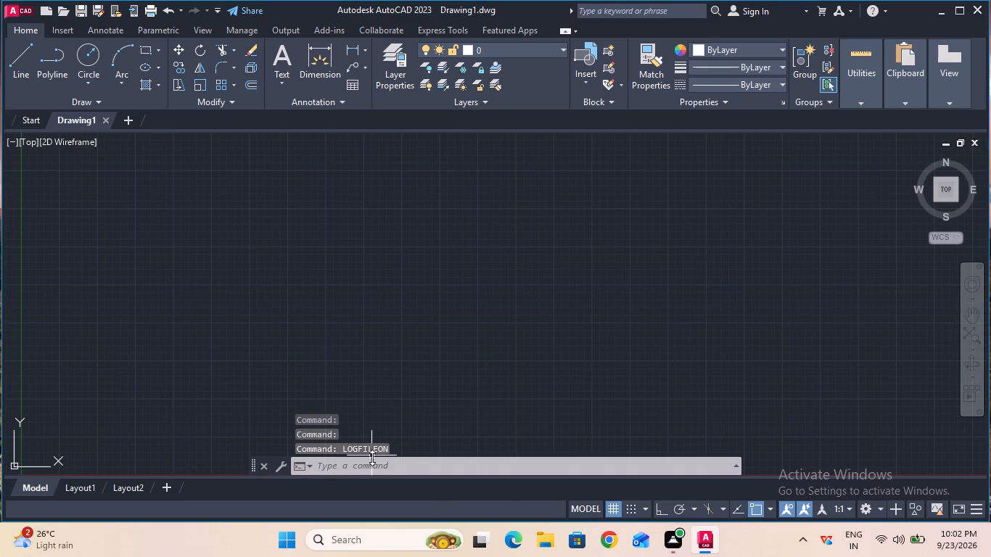
Configure the drawing units to length precision 0 and an insertion scale in millimeters.
{"action": "left_click", "coordinate": [374, 458]}
{"action": "type", "text": "uni"}
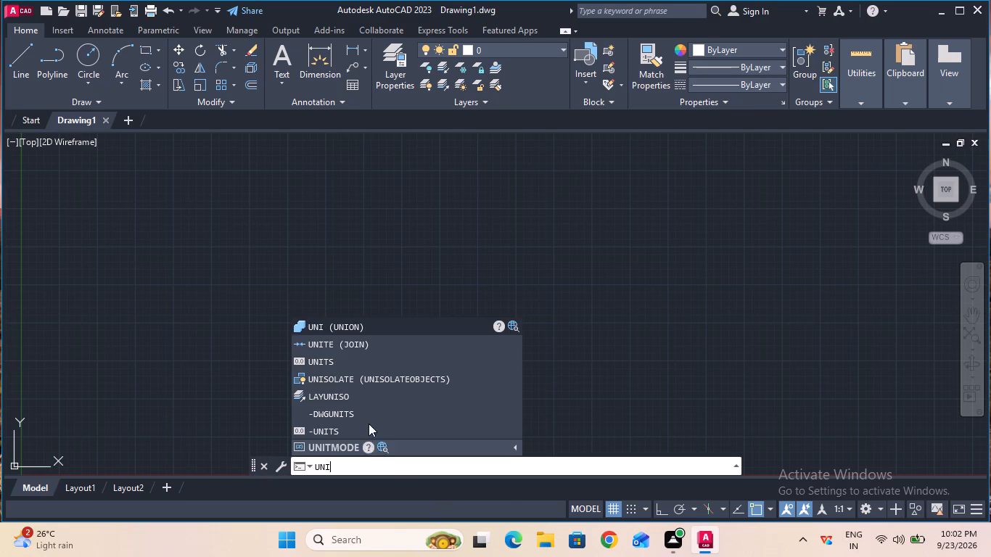
{"action": "left_click", "coordinate": [379, 363]}
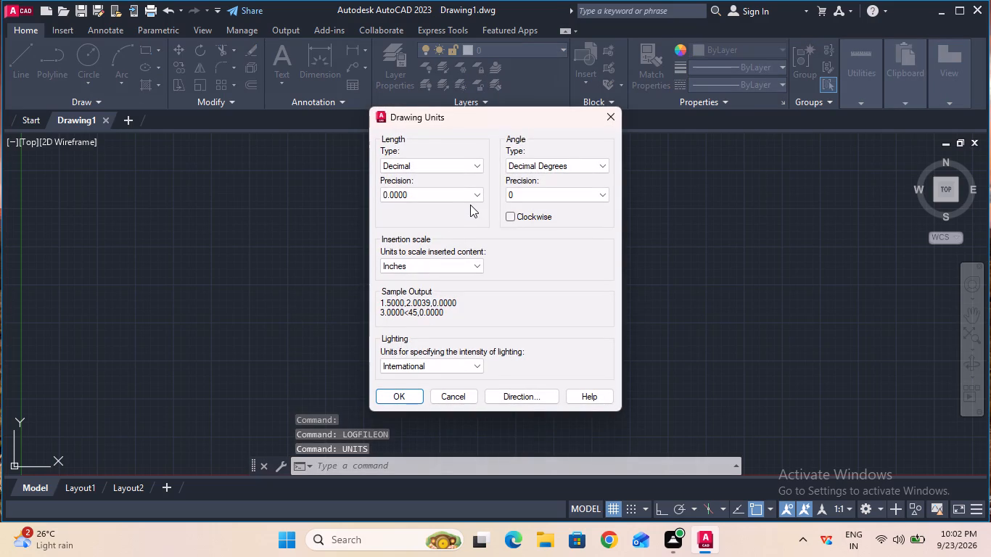
{"action": "left_click", "coordinate": [469, 198]}
{"action": "left_click", "coordinate": [467, 210]}
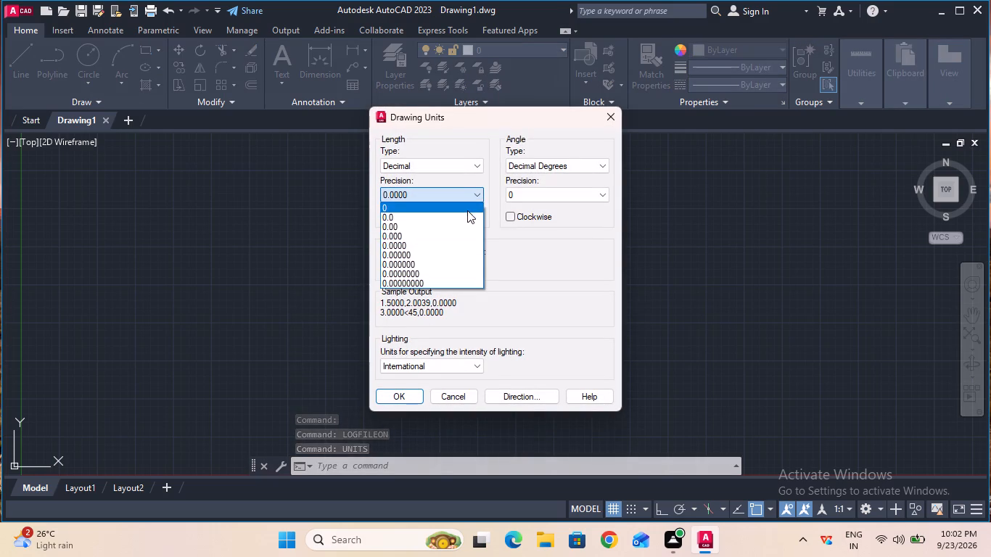
{"action": "left_click", "coordinate": [458, 260]}
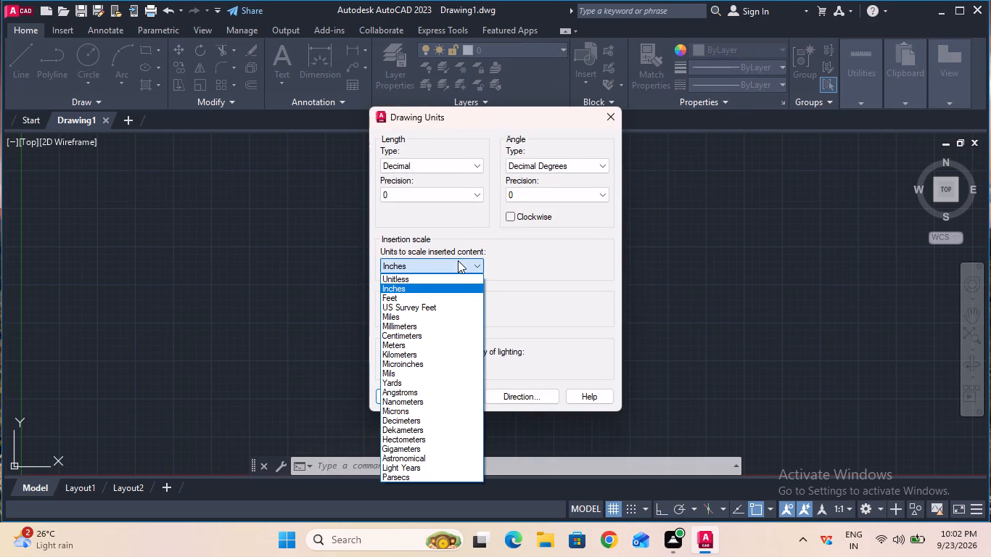
{"action": "left_click", "coordinate": [457, 323]}
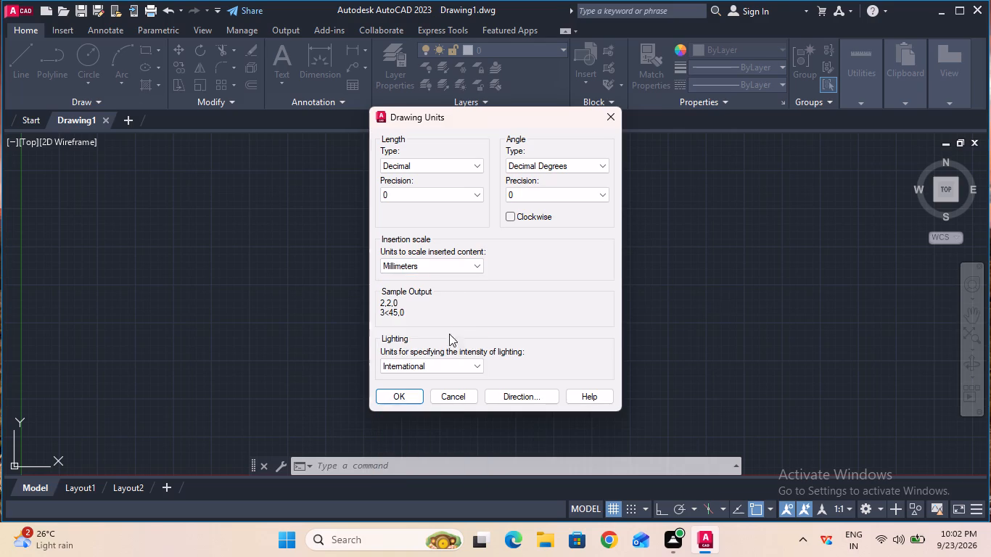
{"action": "left_click", "coordinate": [418, 395]}
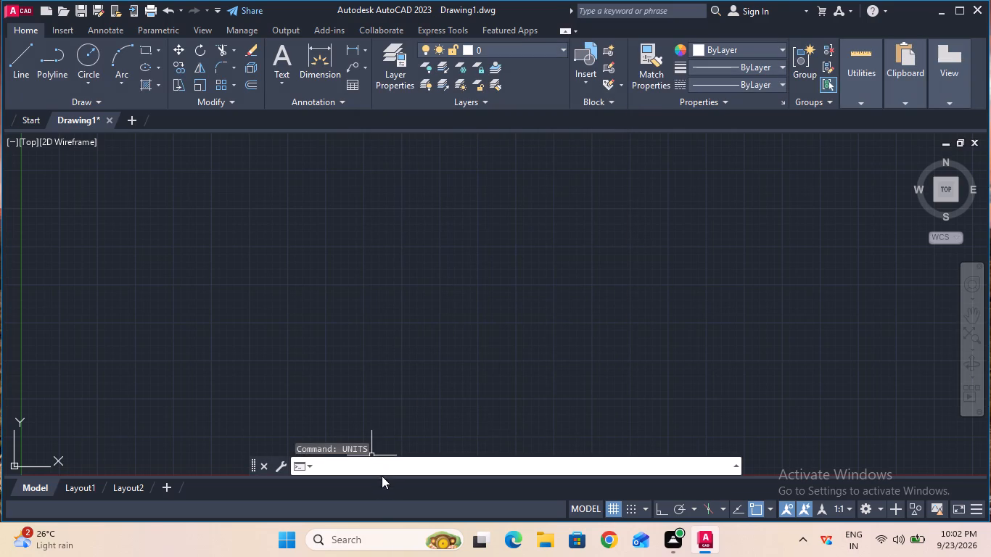
Modify the Standard dimension style so its linear primary units use precision 0.
{"action": "left_click", "coordinate": [382, 471]}
{"action": "key", "text": "d"}
{"action": "key", "text": "Return"}
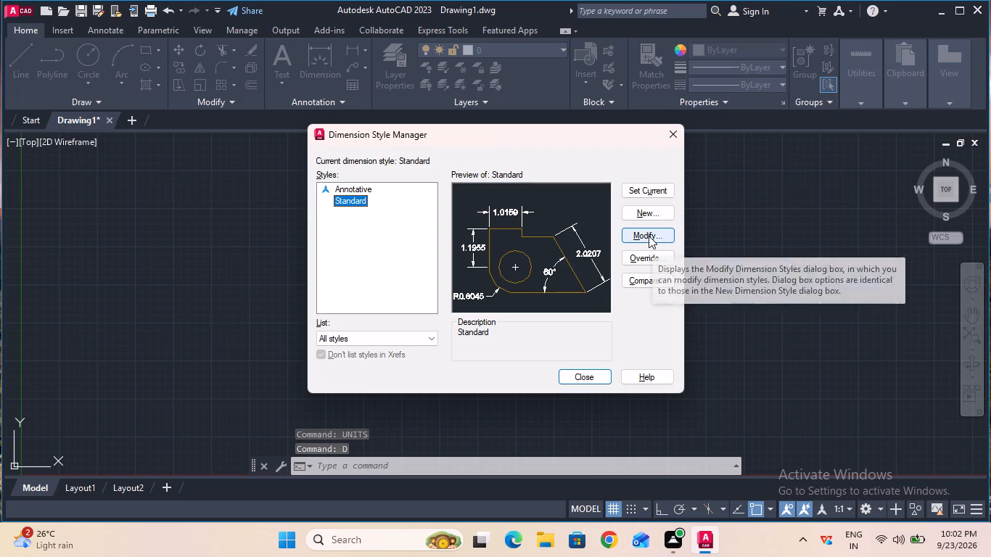
{"action": "left_click", "coordinate": [649, 236]}
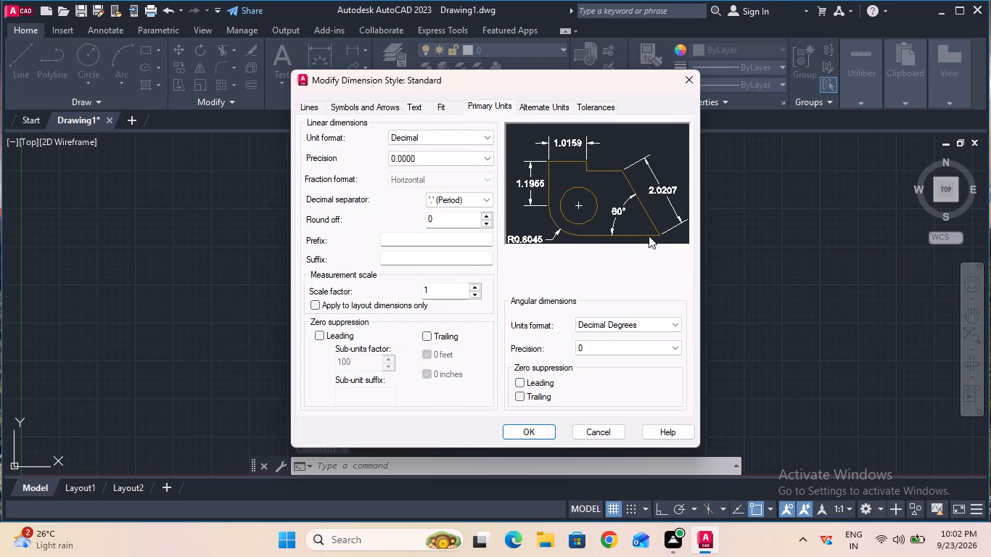
{"action": "left_click", "coordinate": [462, 155]}
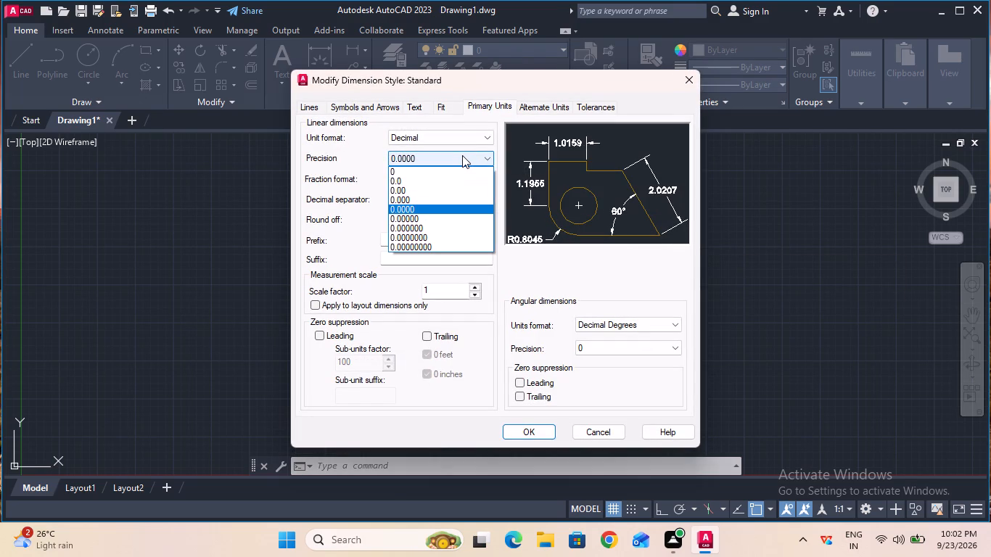
{"action": "left_click", "coordinate": [460, 170]}
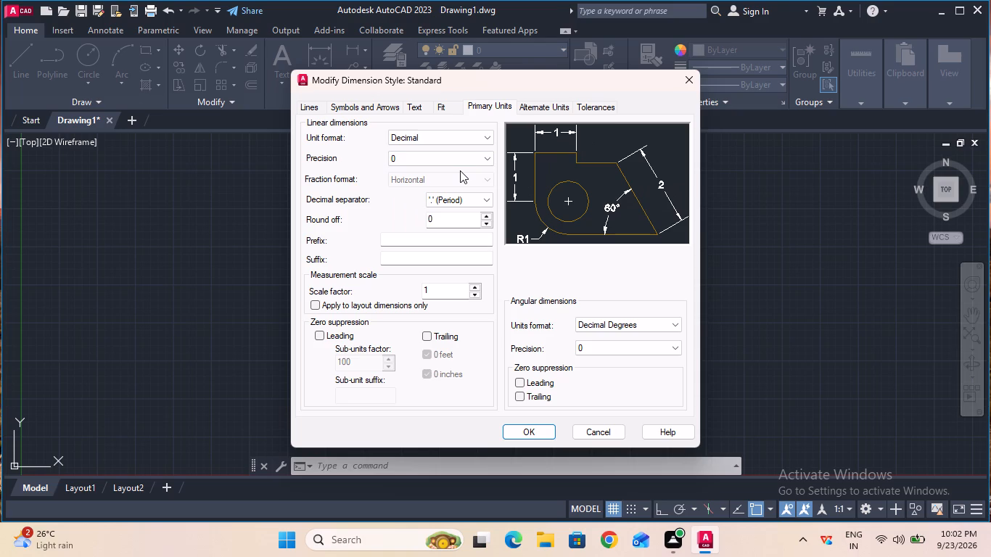
Set the Standard dimension style's text height to 6 with ISO standard alignment, and make the style current.
{"action": "left_click", "coordinate": [419, 110]}
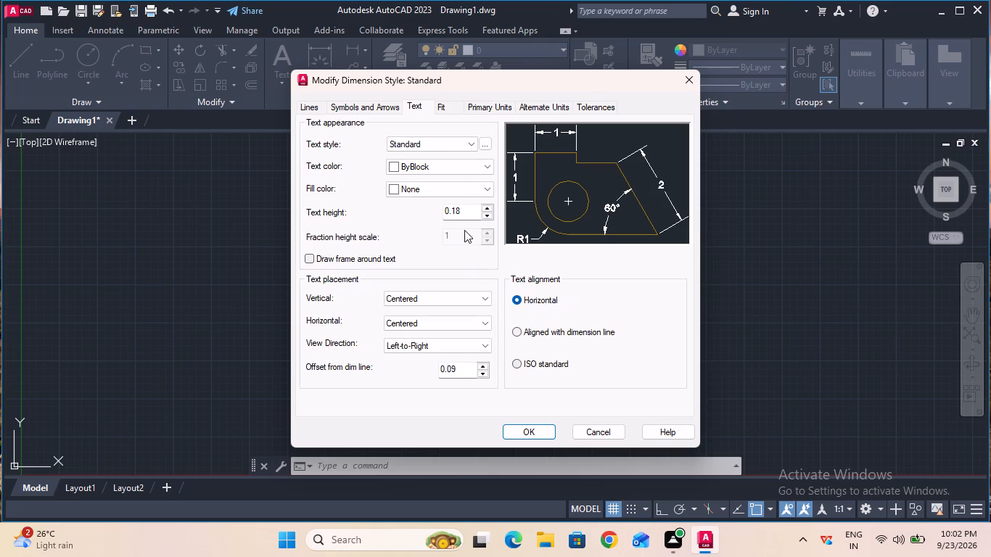
{"action": "left_click", "coordinate": [464, 213]}
{"action": "key", "text": "BackSpace"}
{"action": "key", "text": "BackSpace"}
{"action": "key", "text": "BackSpace"}
{"action": "key", "text": "6"}
{"action": "key", "text": "BackSpace"}
{"action": "key", "text": "BackSpace"}
{"action": "key", "text": "6"}
{"action": "left_click", "coordinate": [517, 363]}
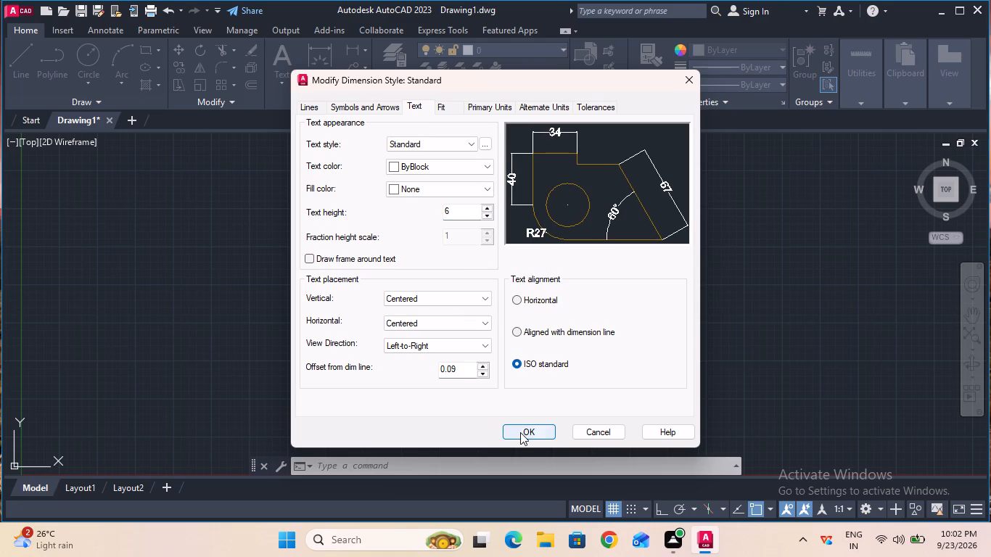
{"action": "left_click", "coordinate": [520, 432]}
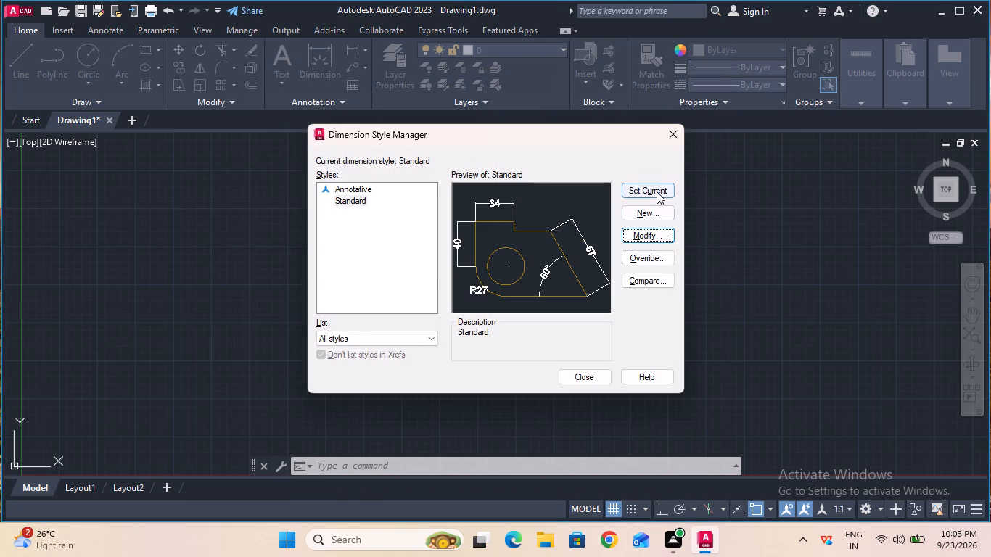
{"action": "left_click", "coordinate": [657, 191]}
{"action": "left_click", "coordinate": [585, 380]}
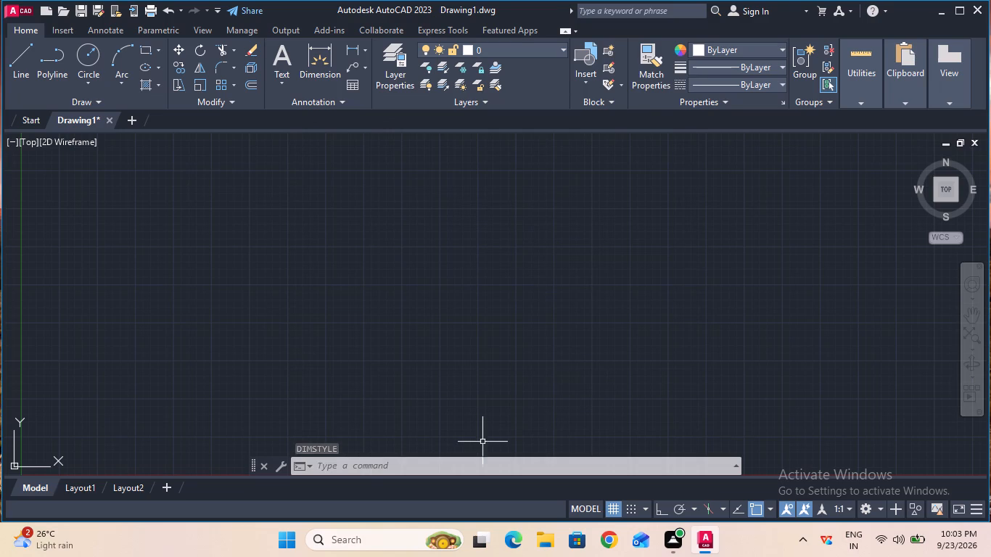
Set the model space limits from 0,0 to 100,100 and fit the whole limits area in view.
{"action": "left_click", "coordinate": [419, 470]}
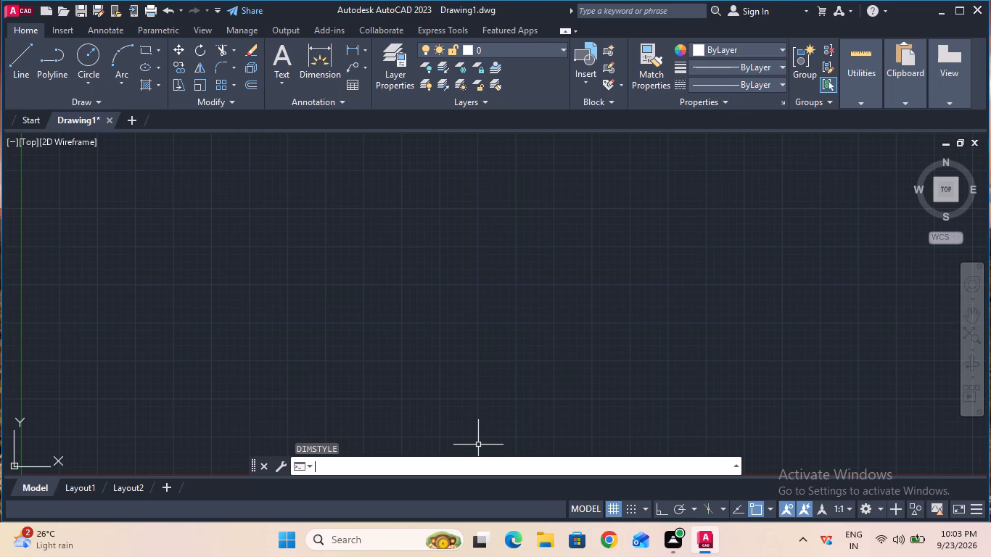
{"action": "type", "text": "li"}
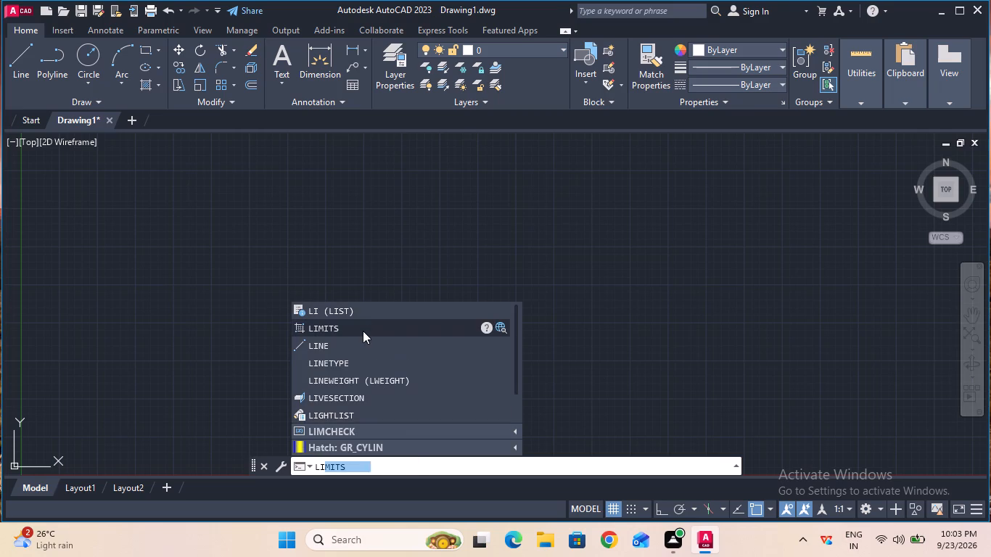
{"action": "left_click", "coordinate": [363, 329]}
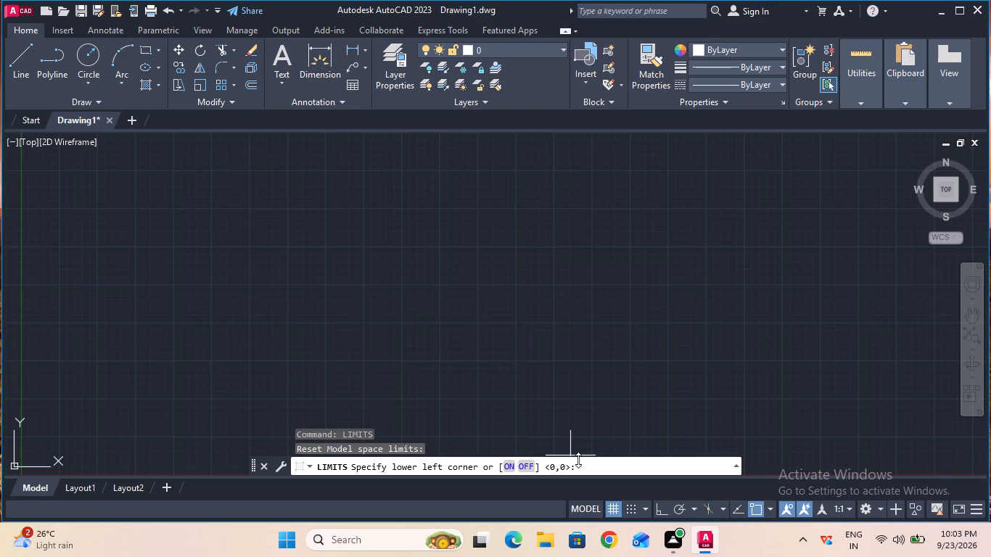
{"action": "left_click", "coordinate": [579, 461]}
{"action": "key", "text": "0"}
{"action": "type", "text": ",0"}
{"action": "key", "text": "Return"}
{"action": "type", "text": "100,100"}
{"action": "key", "text": "Return"}
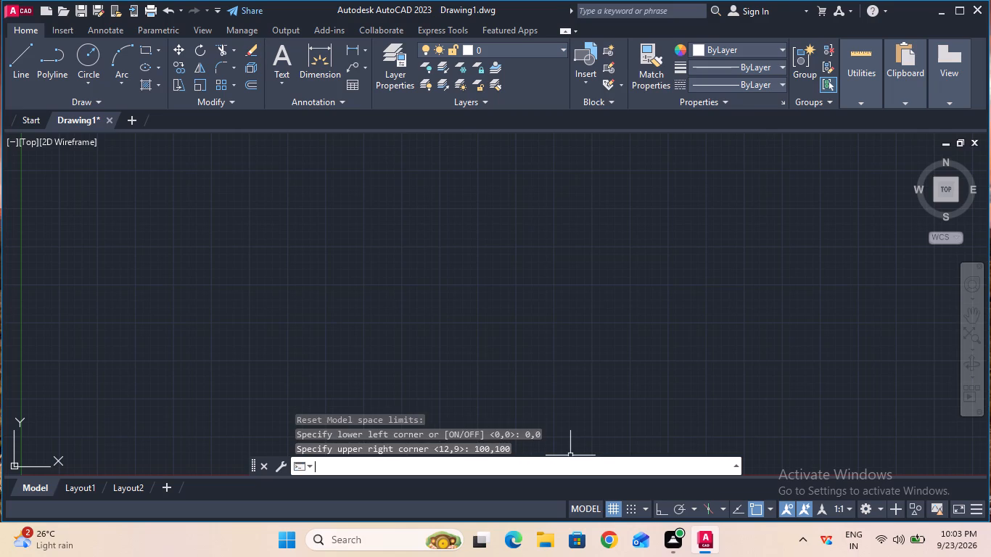
{"action": "key", "text": "z"}
{"action": "key", "text": "Return"}
{"action": "key", "text": "a"}
{"action": "key", "text": "Return"}
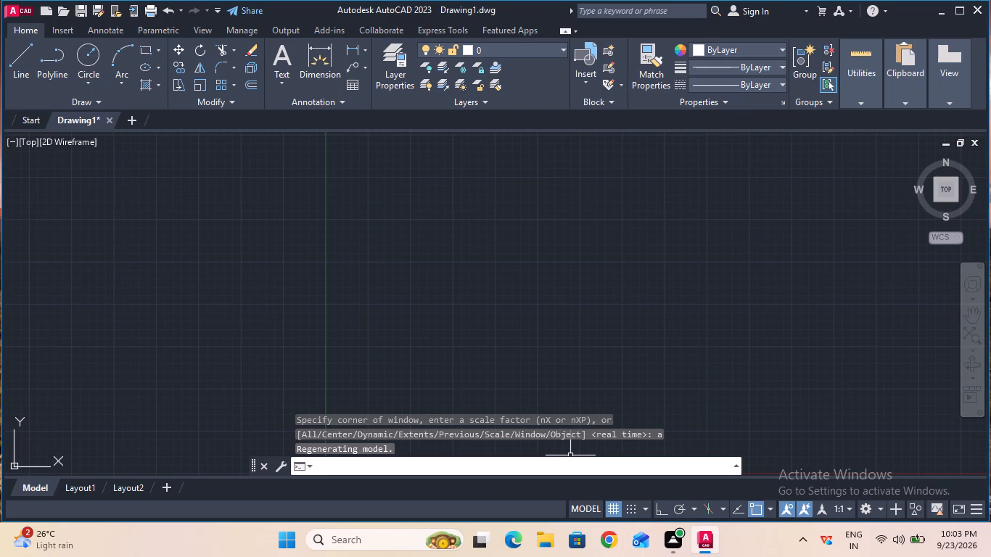
Turn on Ortho mode.
{"action": "key", "text": "F8"}
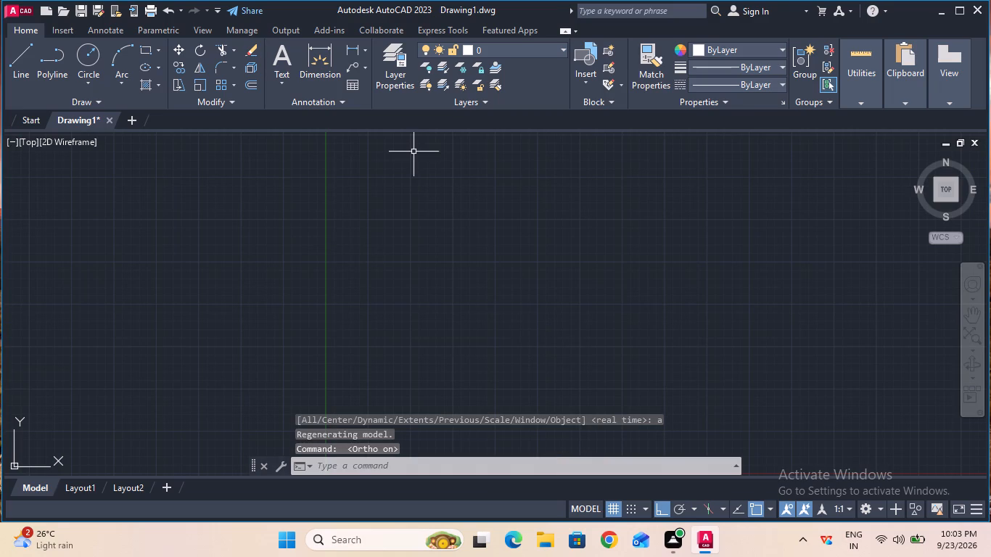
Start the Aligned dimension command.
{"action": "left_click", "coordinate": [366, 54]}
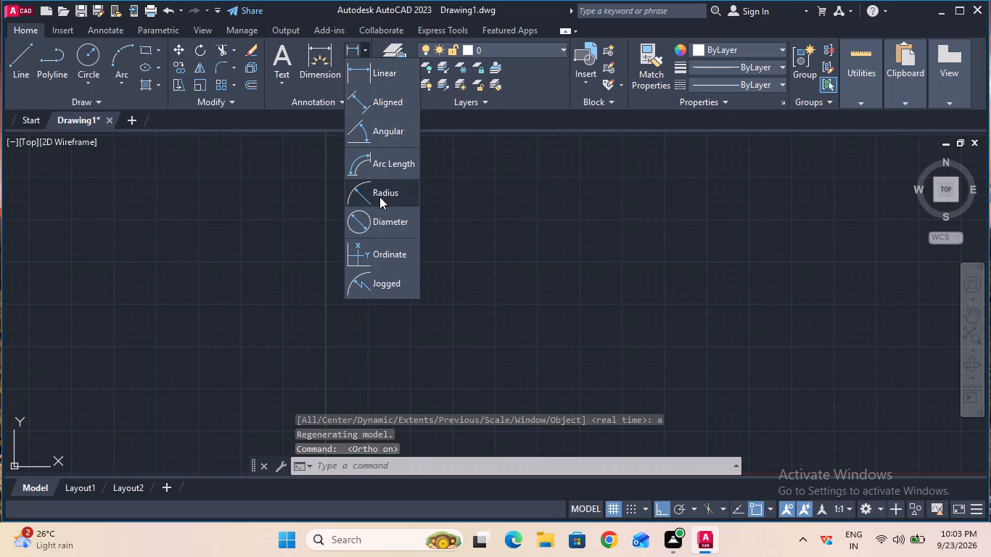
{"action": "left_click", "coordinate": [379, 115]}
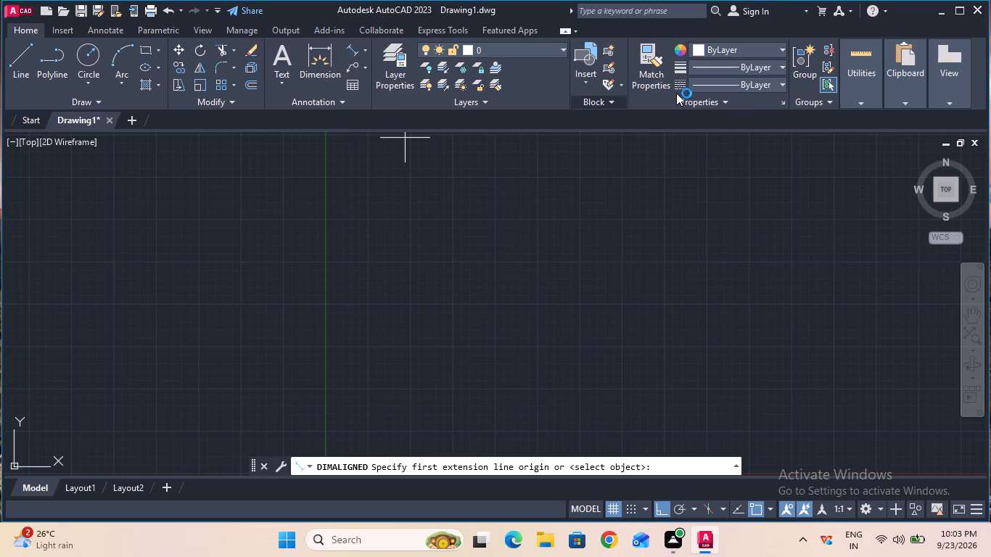
Load the CENTER linetype from acad.lin into the drawing.
{"action": "left_click", "coordinate": [704, 89]}
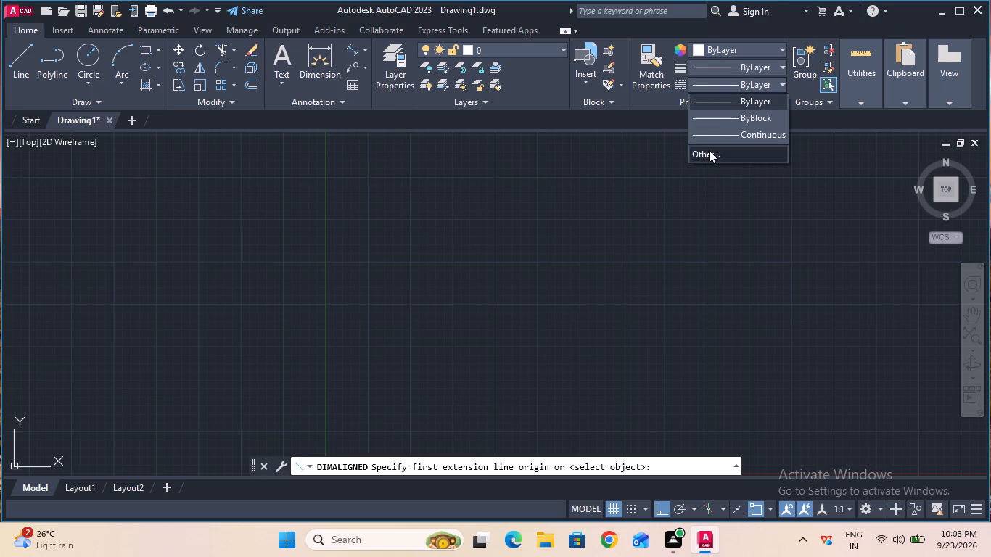
{"action": "left_click", "coordinate": [710, 151]}
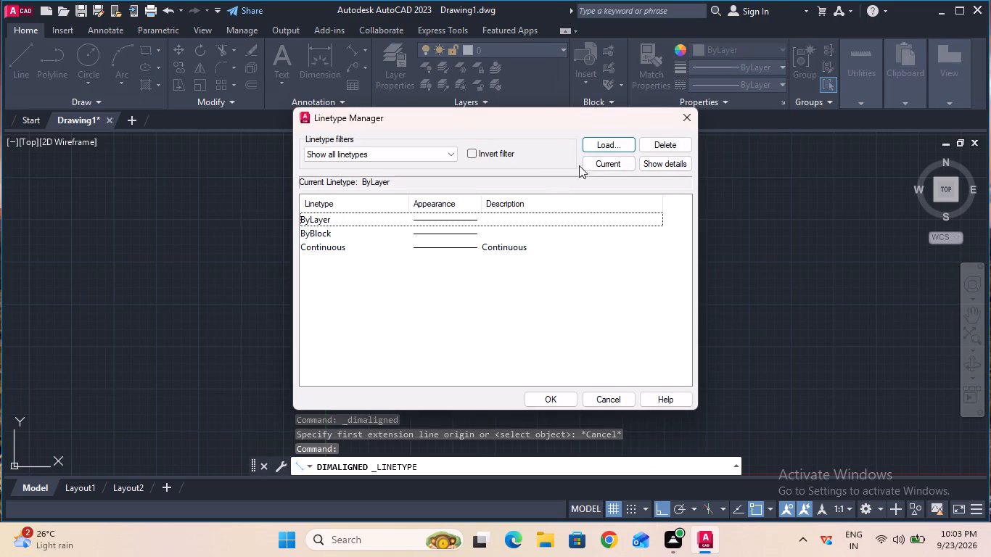
{"action": "left_click", "coordinate": [605, 149]}
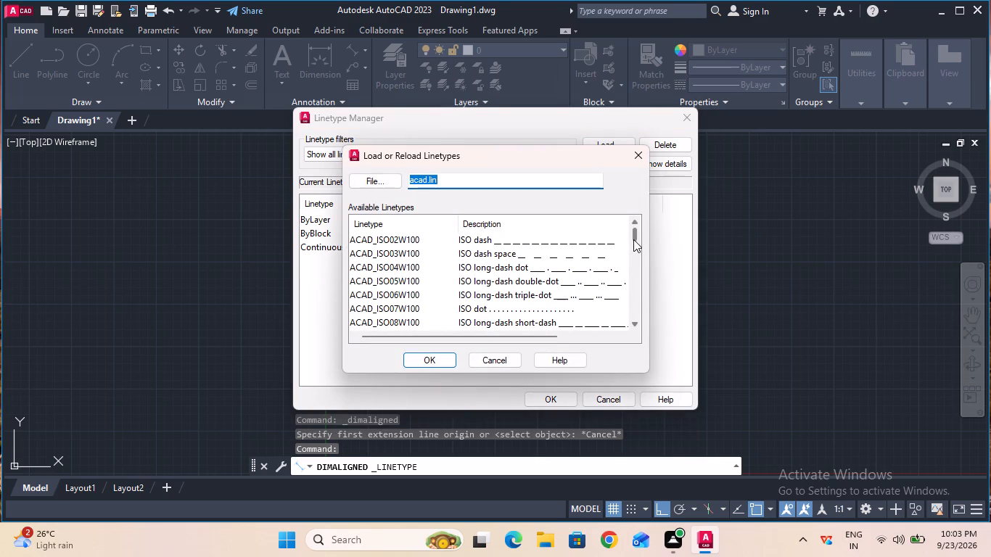
{"action": "left_click_drag", "start_coordinate": [633, 237], "coordinate": [629, 258]}
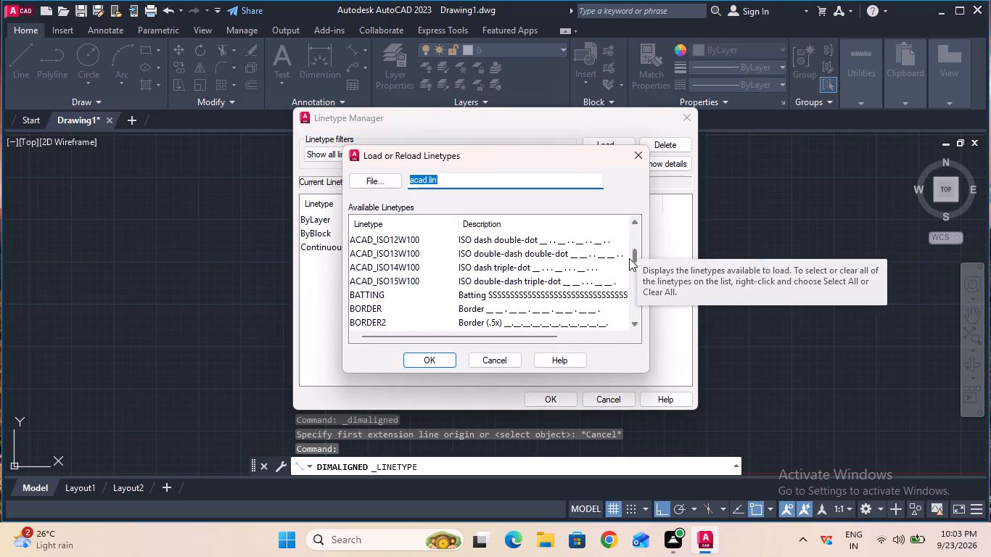
{"action": "left_click_drag", "start_coordinate": [629, 258], "coordinate": [629, 265]}
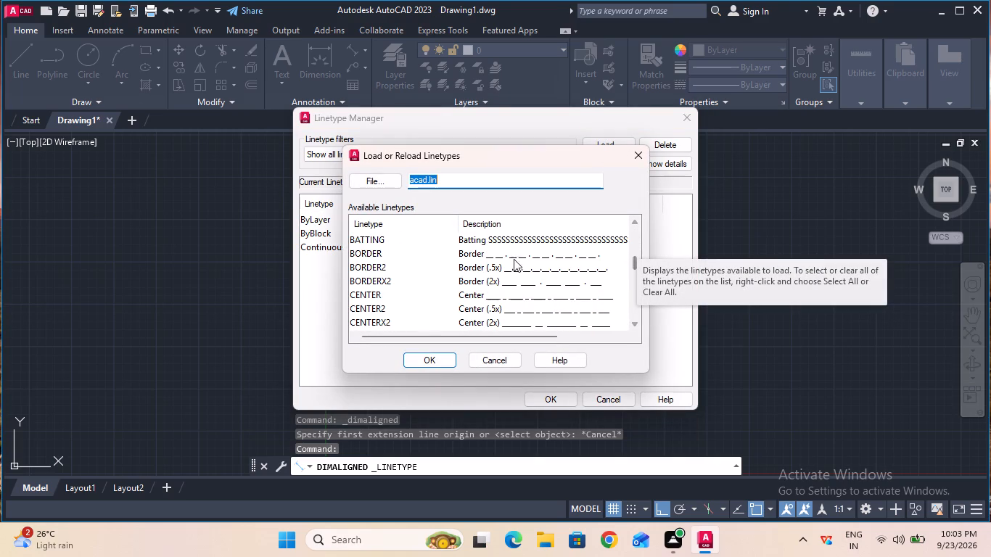
{"action": "left_click", "coordinate": [472, 290]}
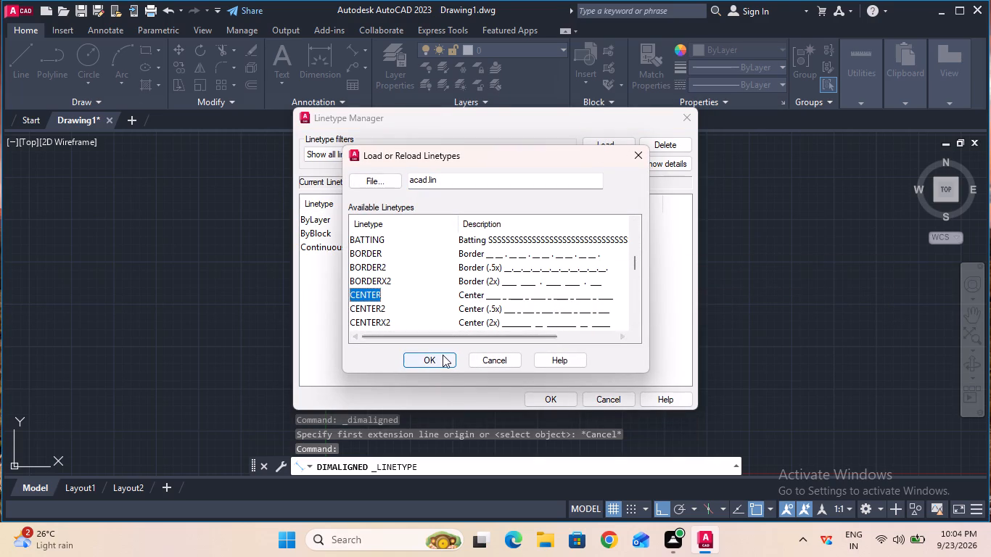
{"action": "left_click", "coordinate": [442, 355]}
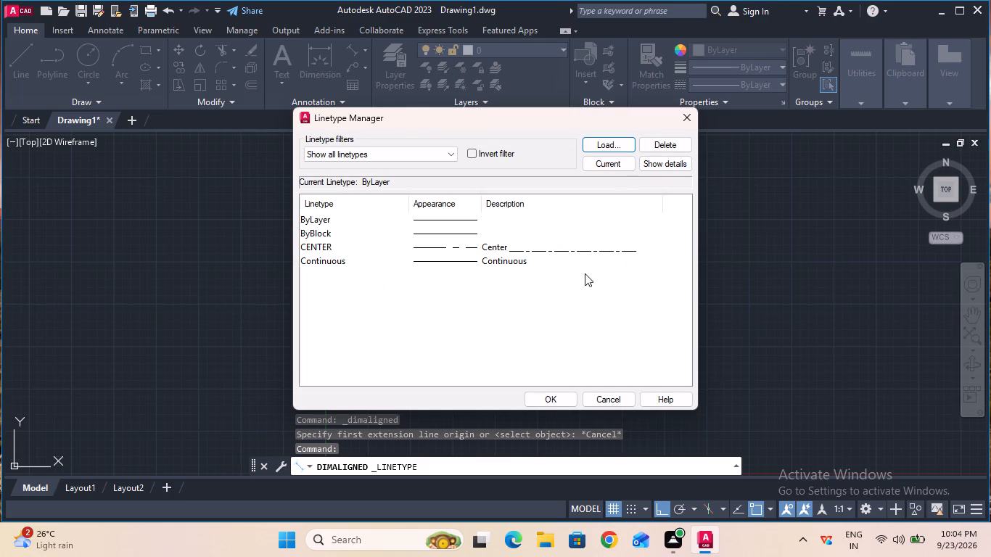
{"action": "left_click", "coordinate": [541, 403]}
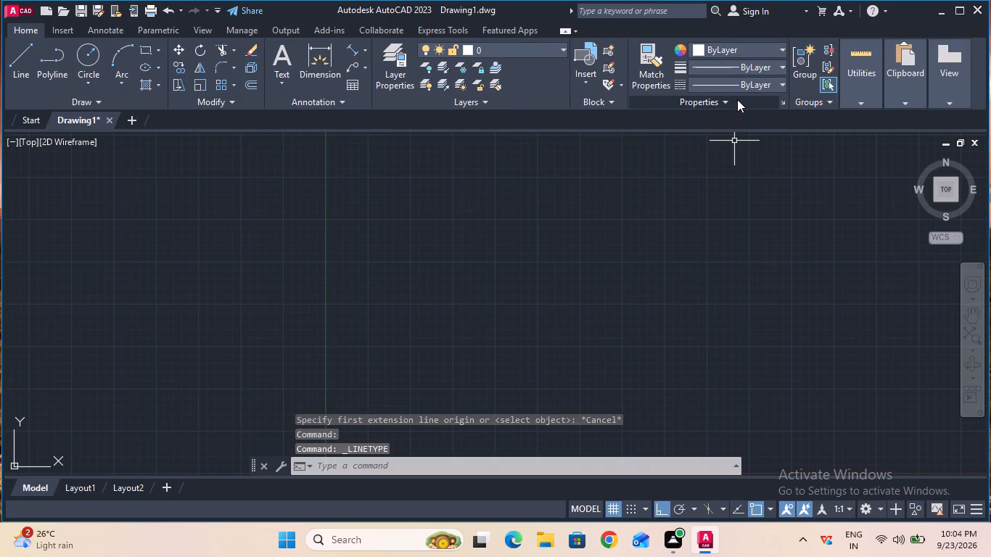
Turn on isometric drafting with the top isoplane active.
{"action": "left_click", "coordinate": [722, 505]}
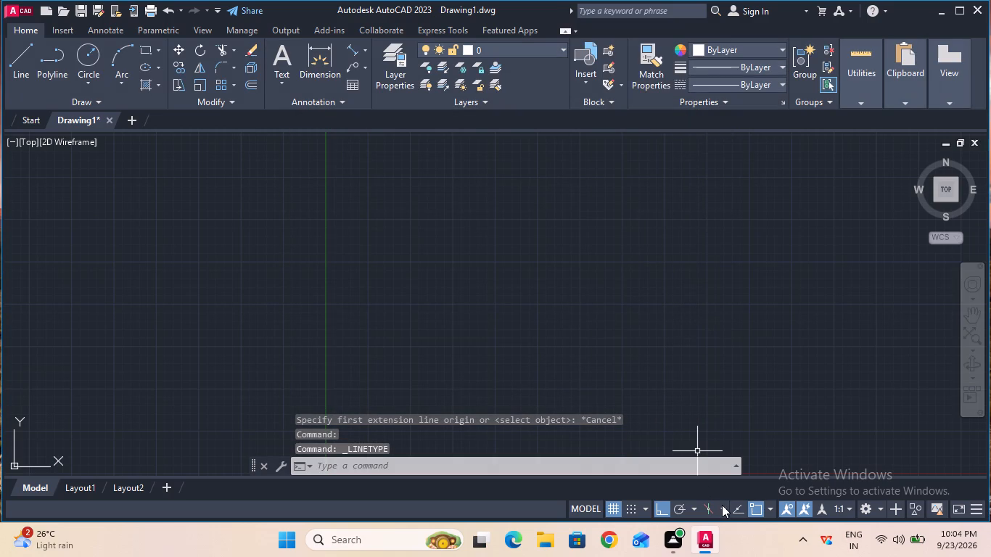
{"action": "left_click", "coordinate": [741, 465]}
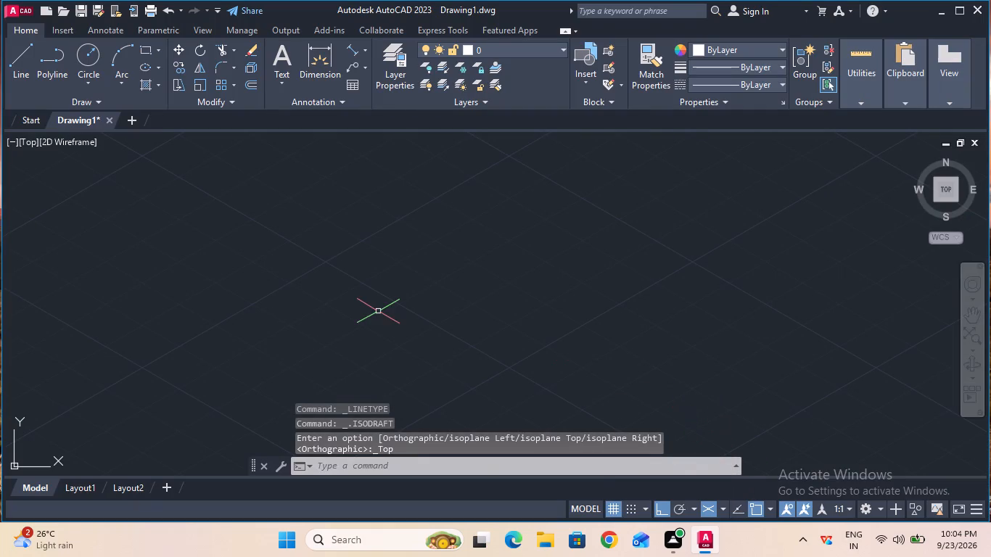
Draw three connected isometric lines: 45 along 30°, 50 straight up on the right isoplane, and 40 along 150° on the left isoplane.
{"action": "left_click", "coordinate": [25, 75]}
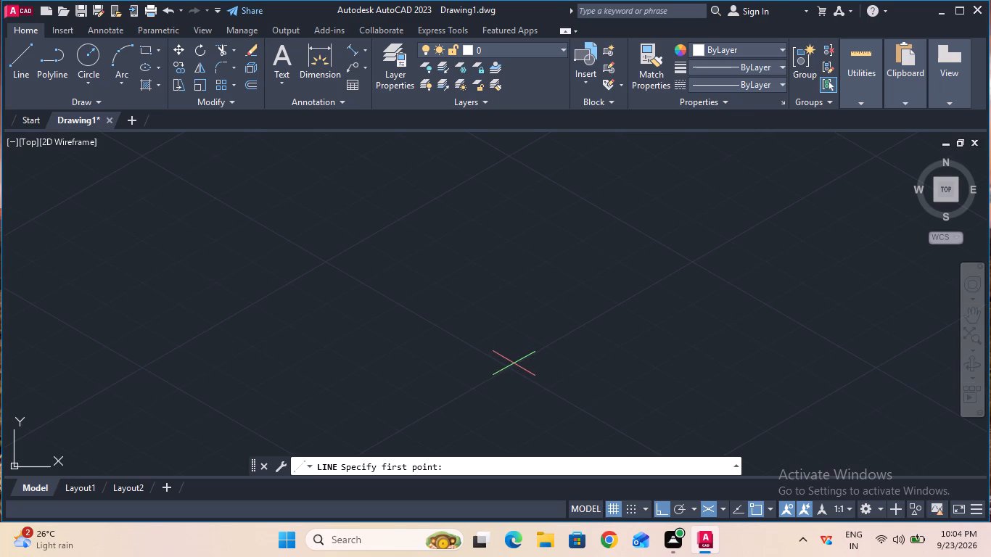
{"action": "left_click", "coordinate": [507, 367]}
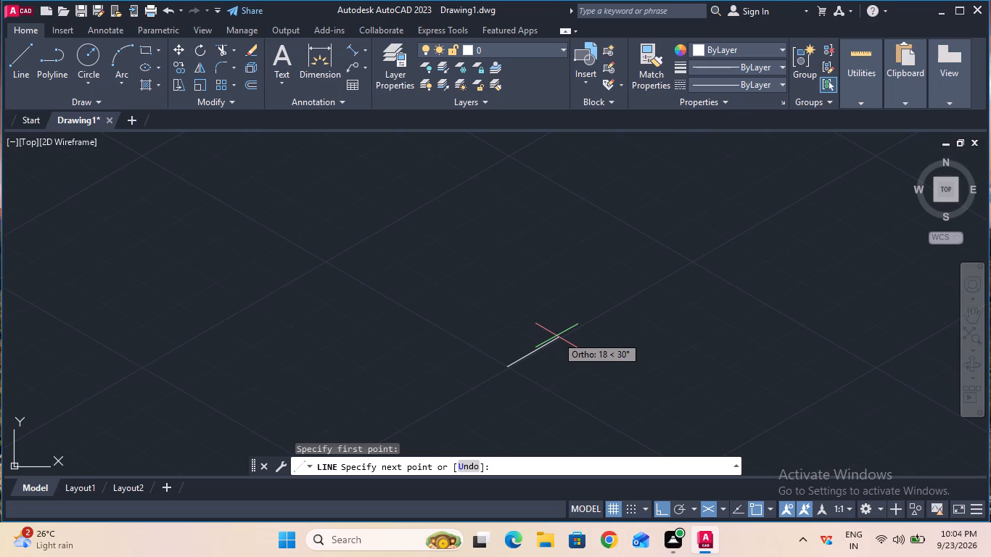
{"action": "type", "text": "45"}
{"action": "key", "text": "Return"}
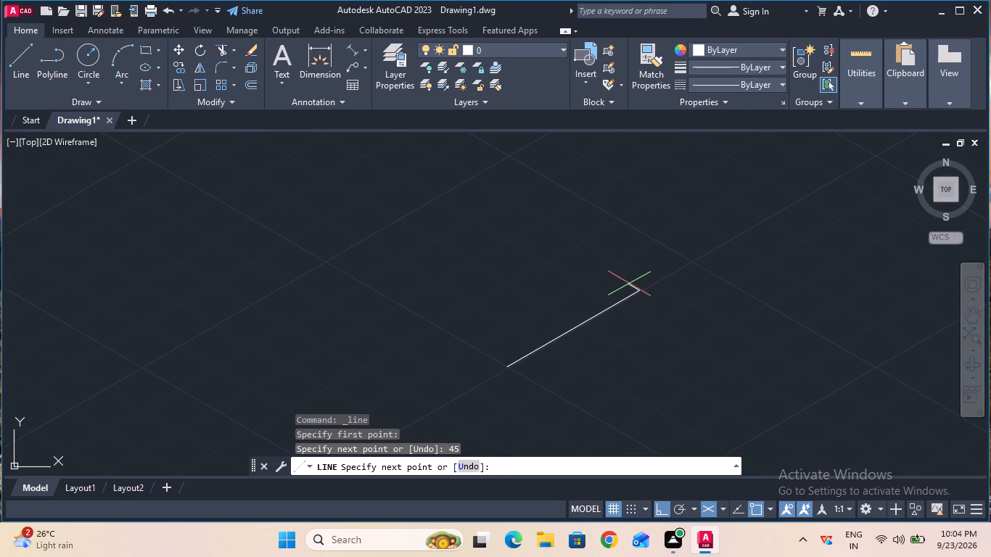
{"action": "key", "text": "F5"}
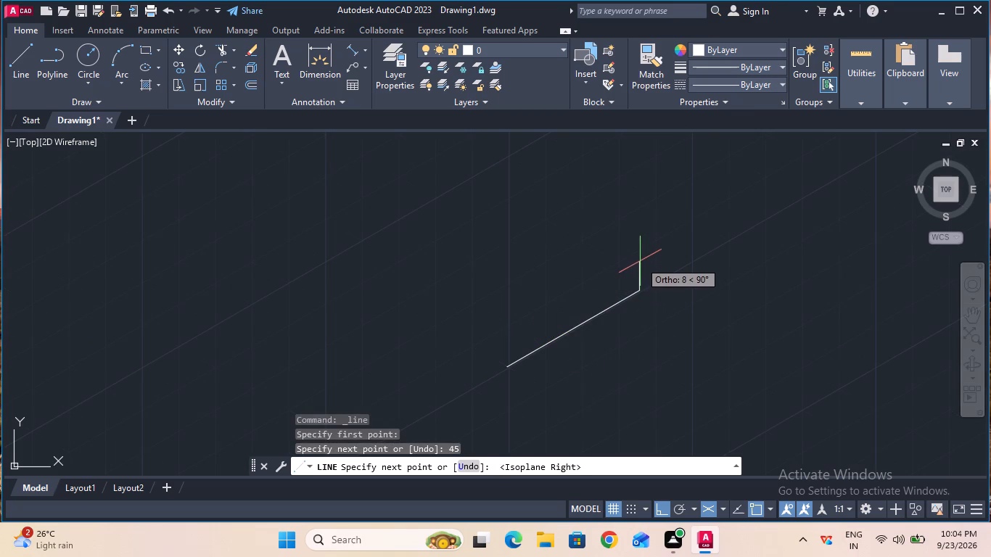
{"action": "key", "text": "5"}
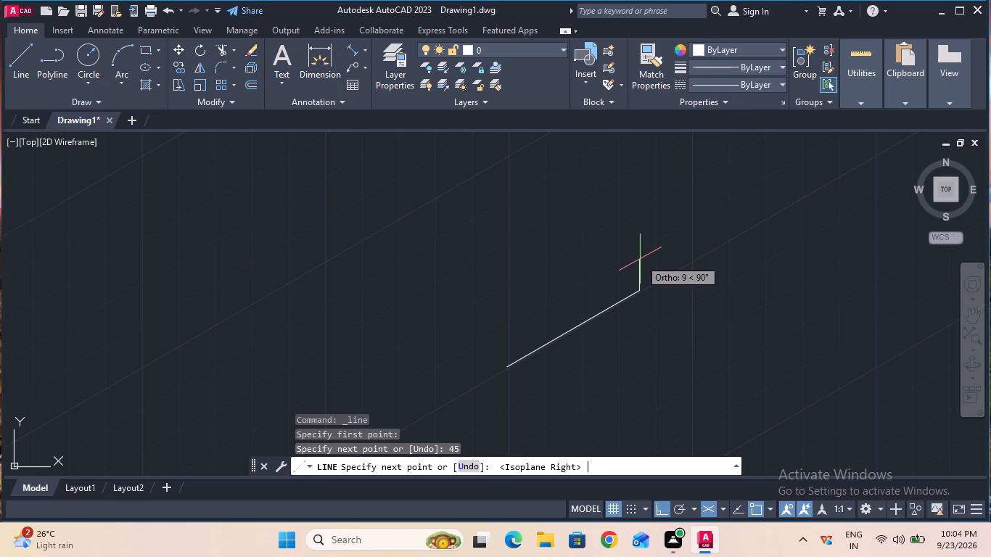
{"action": "key", "text": "0"}
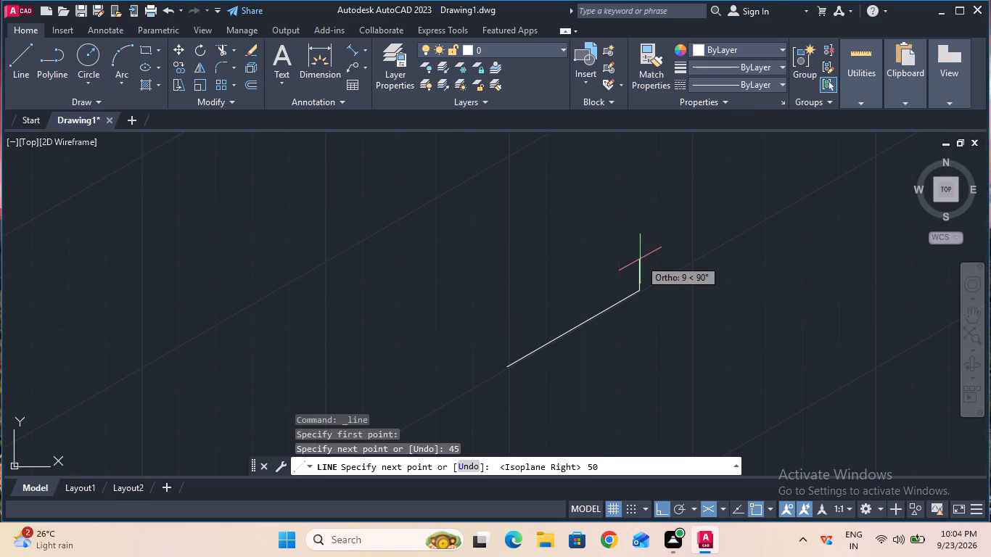
{"action": "key", "text": "Return"}
{"action": "scroll", "coordinate": [640, 259], "scroll_direction": "down", "scroll_amount": 2, "text": "ctrl"}
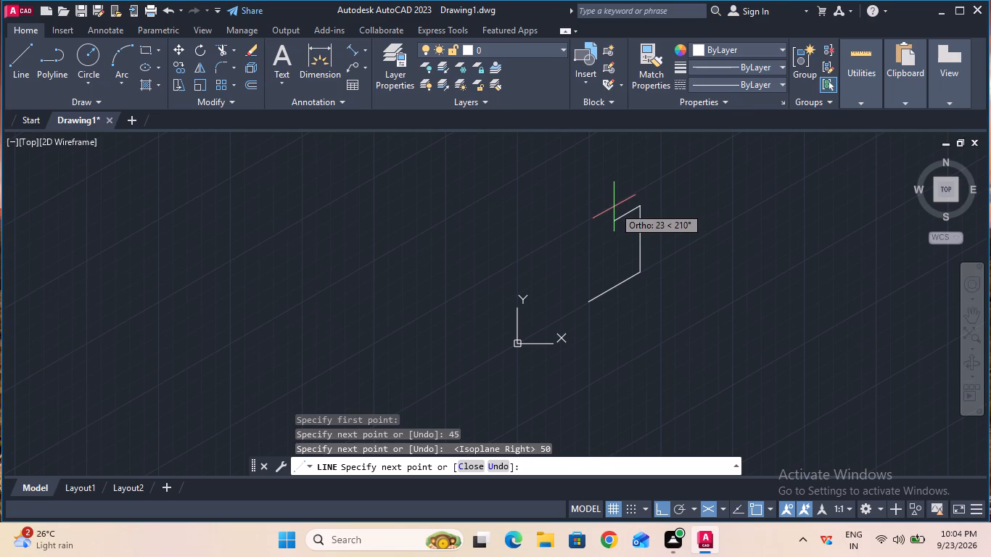
{"action": "key", "text": "F5"}
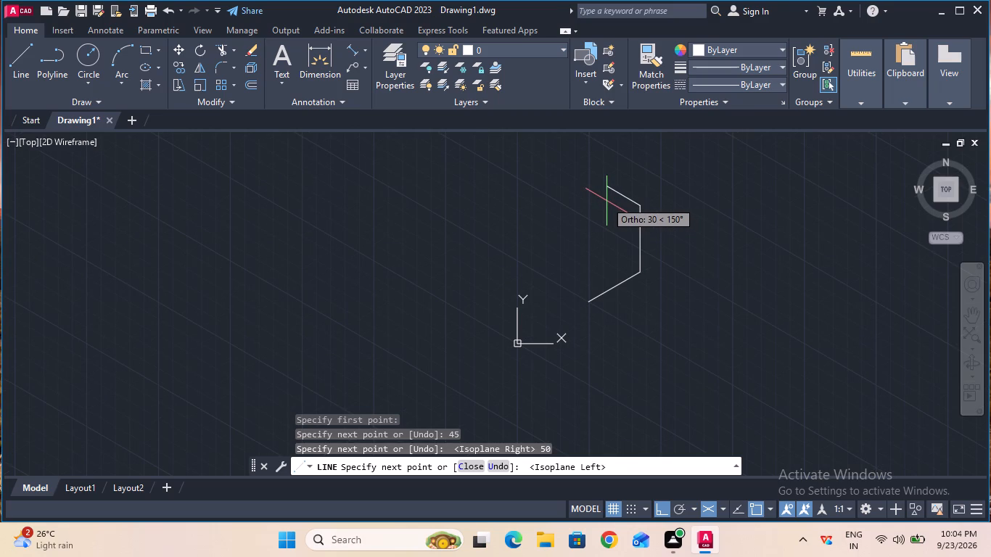
{"action": "key", "text": "4"}
{"action": "key", "text": "0"}
{"action": "key", "text": "Return"}
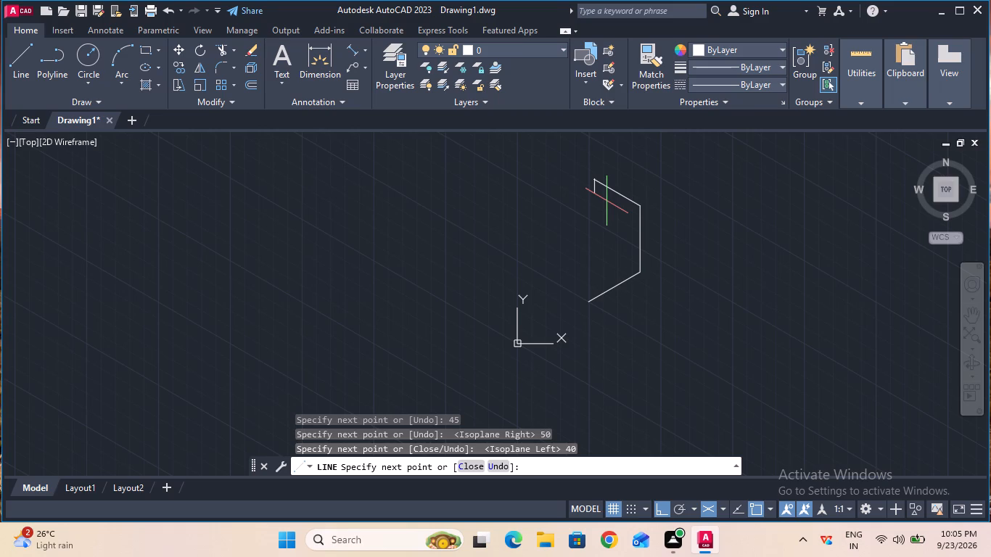
{"action": "key", "text": "Escape"}
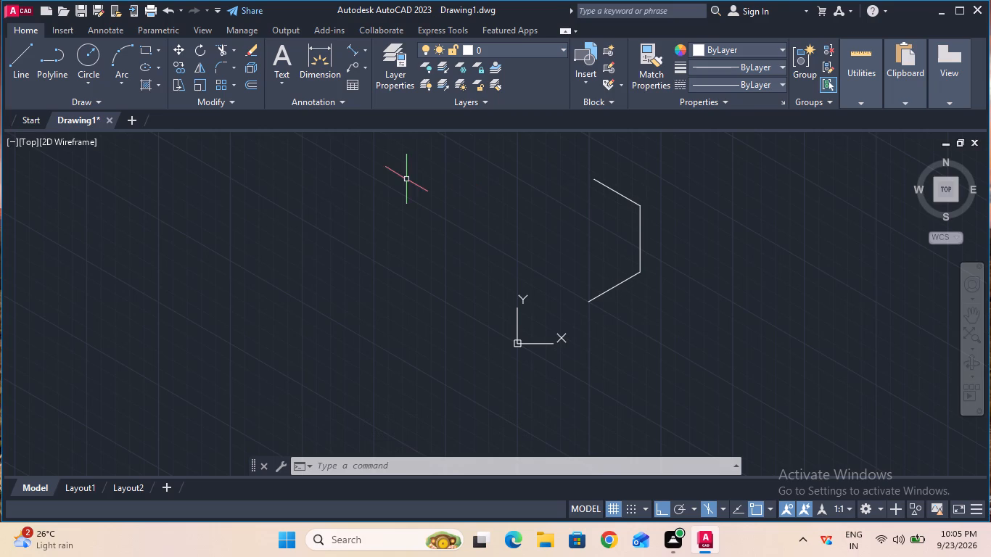
On the top isoplane, draw two parallel 55-long lines along 210°, one from each end of the 40-long edge.
{"action": "key", "text": "F5"}
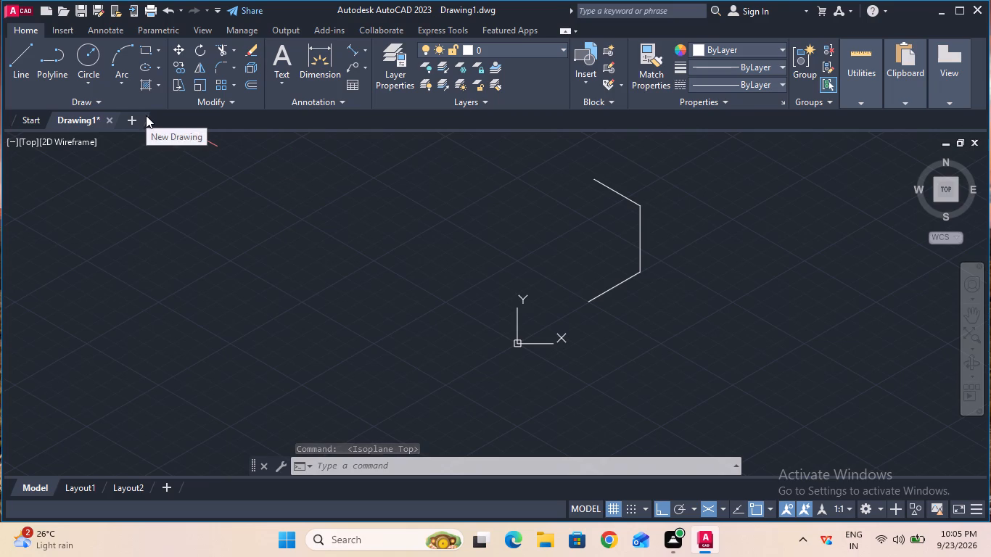
{"action": "left_click", "coordinate": [23, 78]}
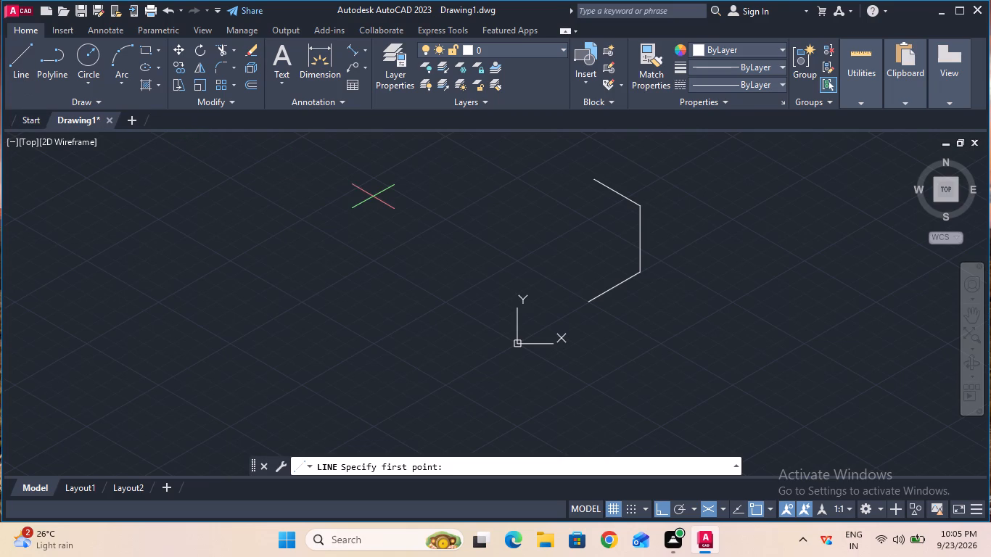
{"action": "left_click", "coordinate": [598, 181]}
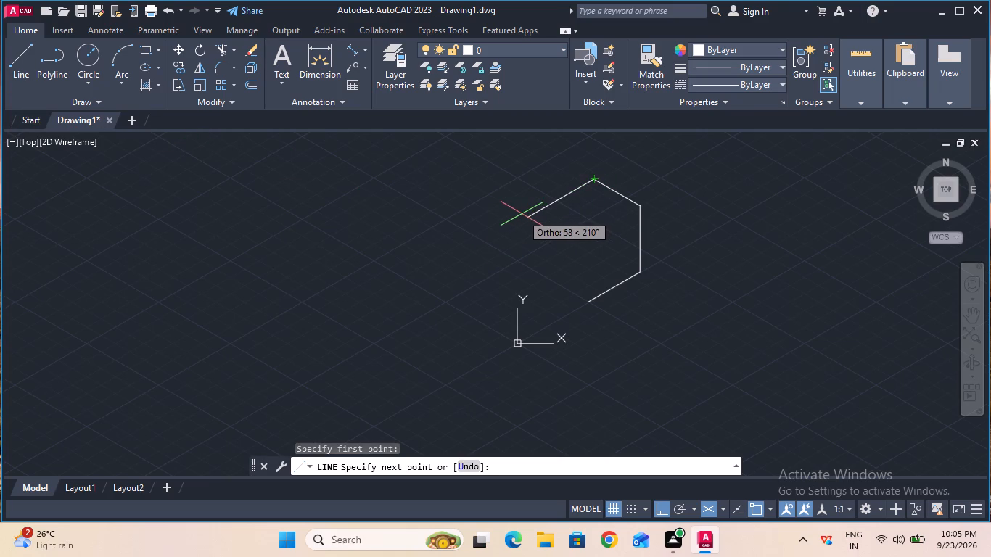
{"action": "type", "text": "55"}
{"action": "key", "text": "Return"}
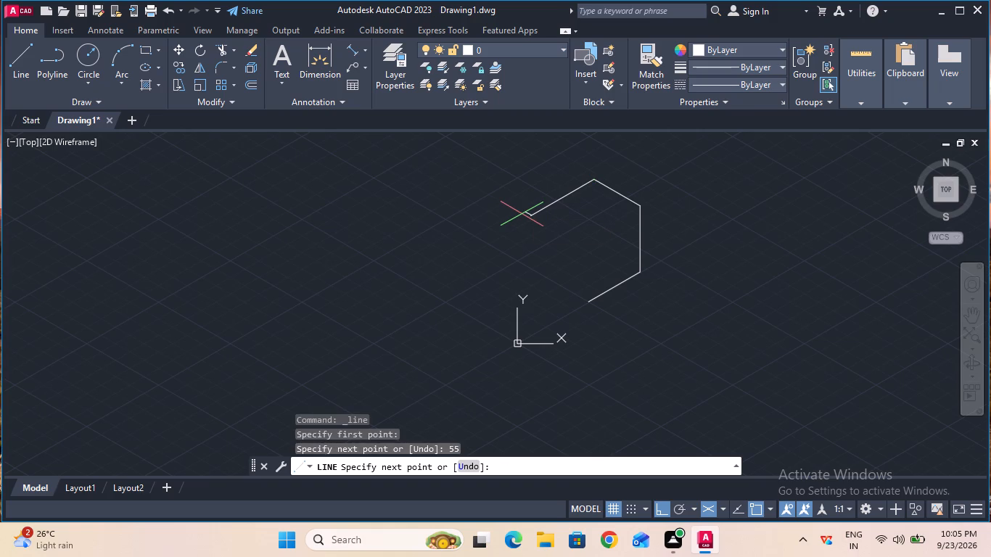
{"action": "key", "text": "Escape"}
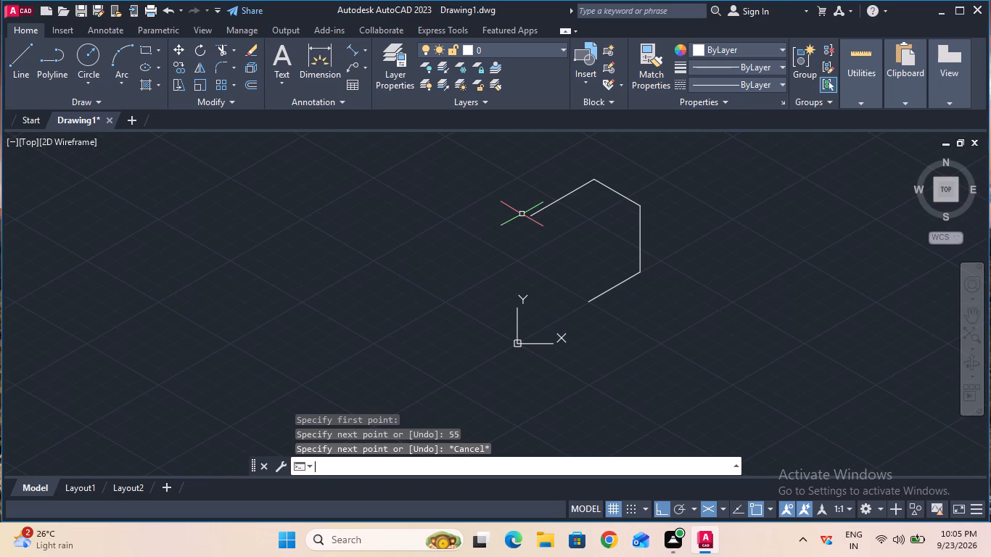
{"action": "key", "text": "Escape"}
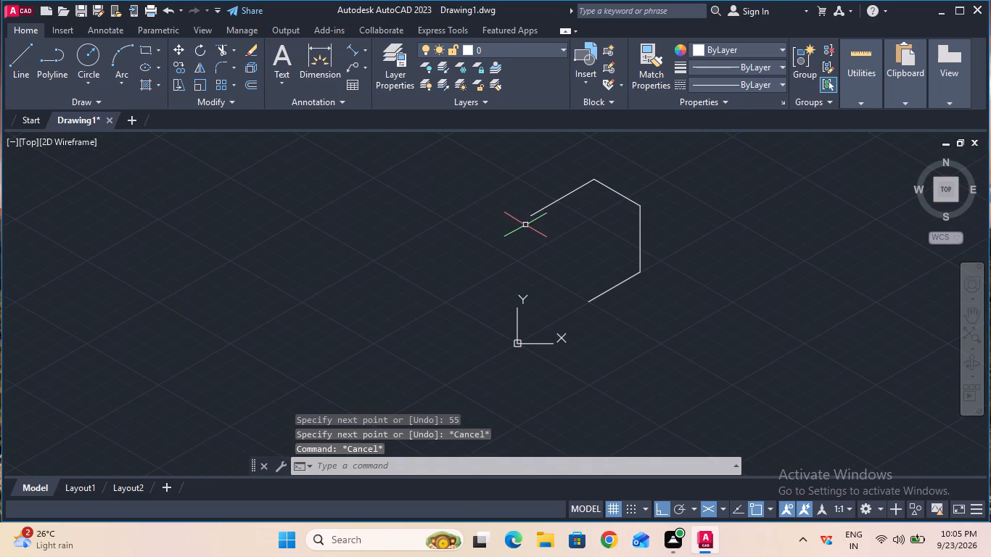
{"action": "left_click", "coordinate": [22, 49]}
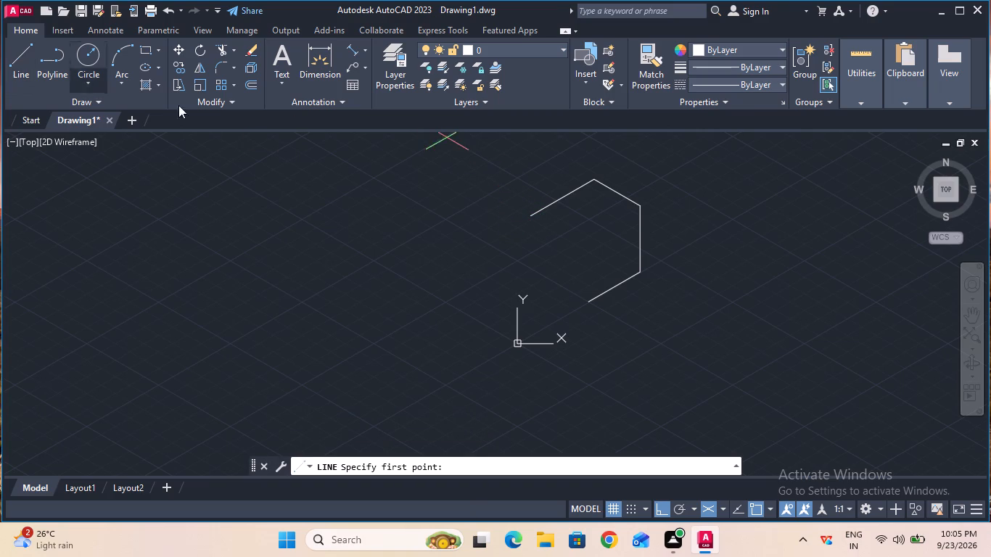
{"action": "left_click", "coordinate": [641, 208]}
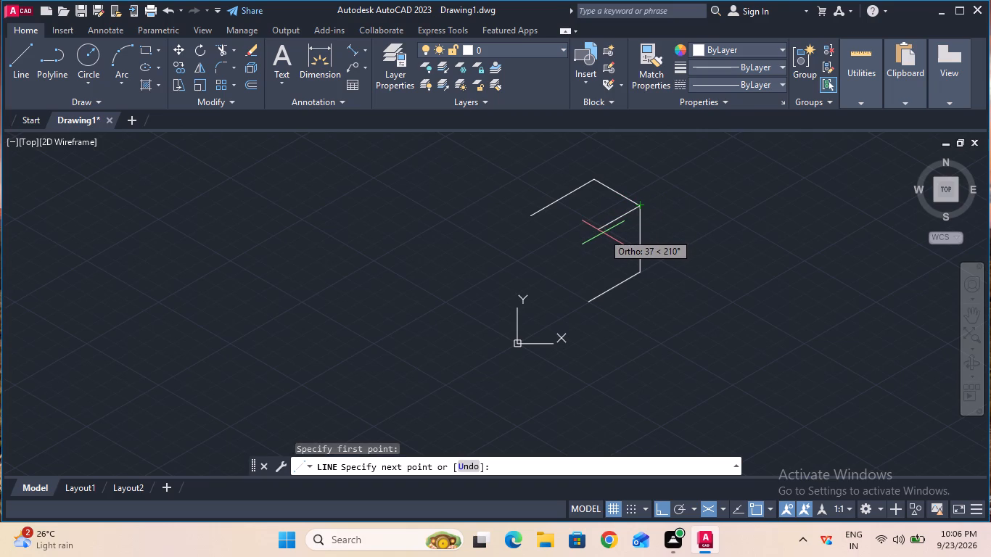
{"action": "type", "text": "55"}
{"action": "key", "text": "Return"}
{"action": "key", "text": "Escape"}
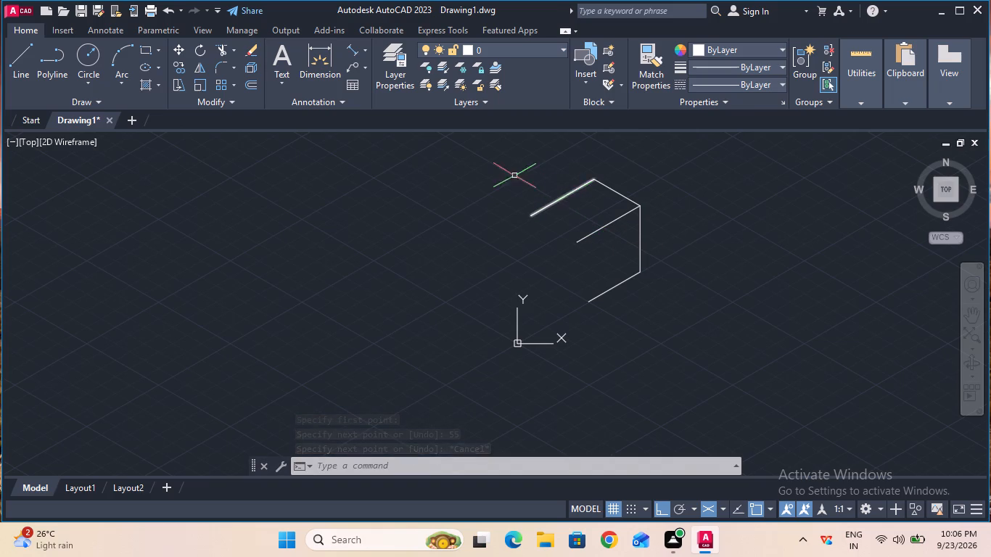
From the upper end of the 40-long edge, draw connected isometric lines 10 long along 150° and 55 long along 210°.
{"action": "left_click", "coordinate": [31, 61]}
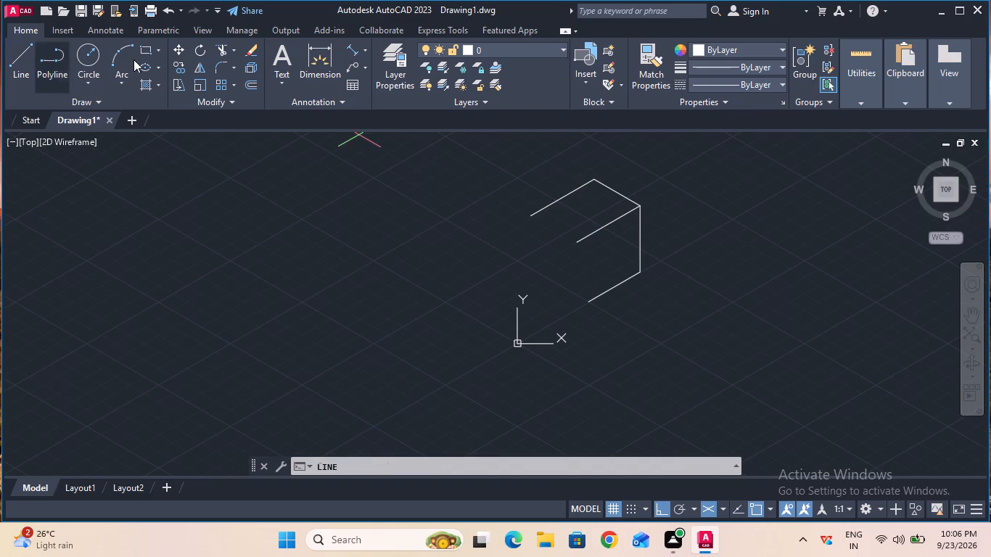
{"action": "left_click", "coordinate": [591, 176]}
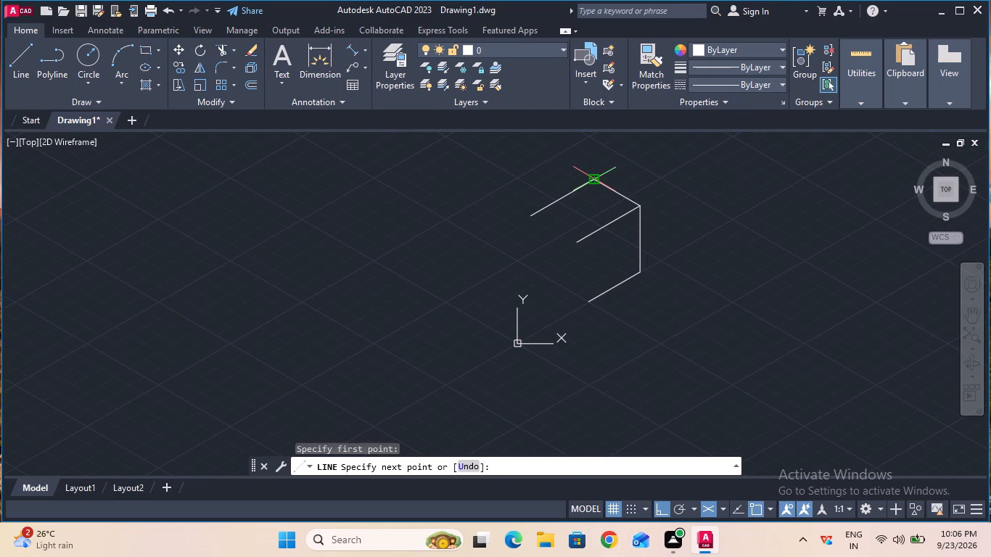
{"action": "key", "text": "1"}
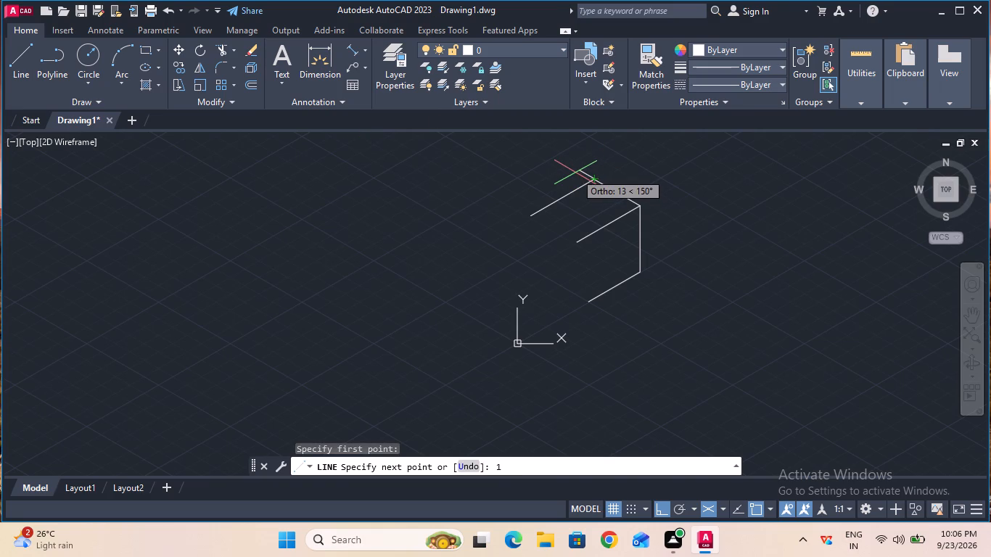
{"action": "key", "text": "0"}
{"action": "key", "text": "Return"}
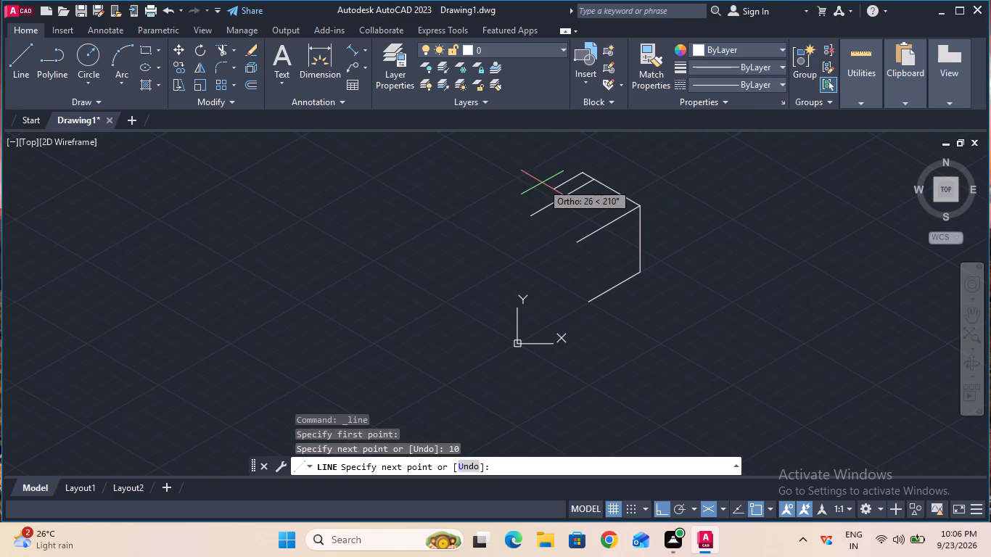
{"action": "type", "text": "55"}
{"action": "key", "text": "Return"}
{"action": "key", "text": "Escape"}
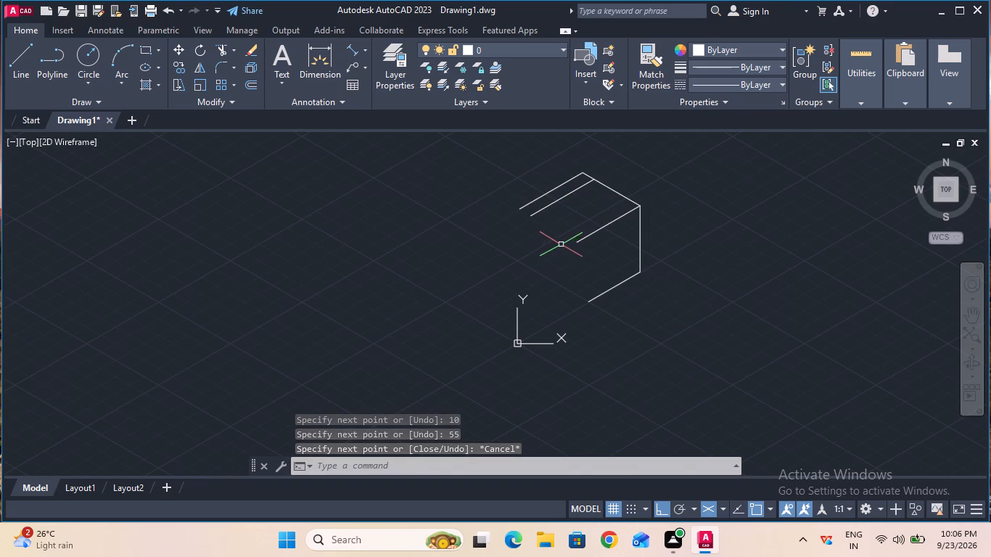
Check the full length of the top end edge, corner to corner, with a temporary aligned dimension.
{"action": "left_click", "coordinate": [351, 49]}
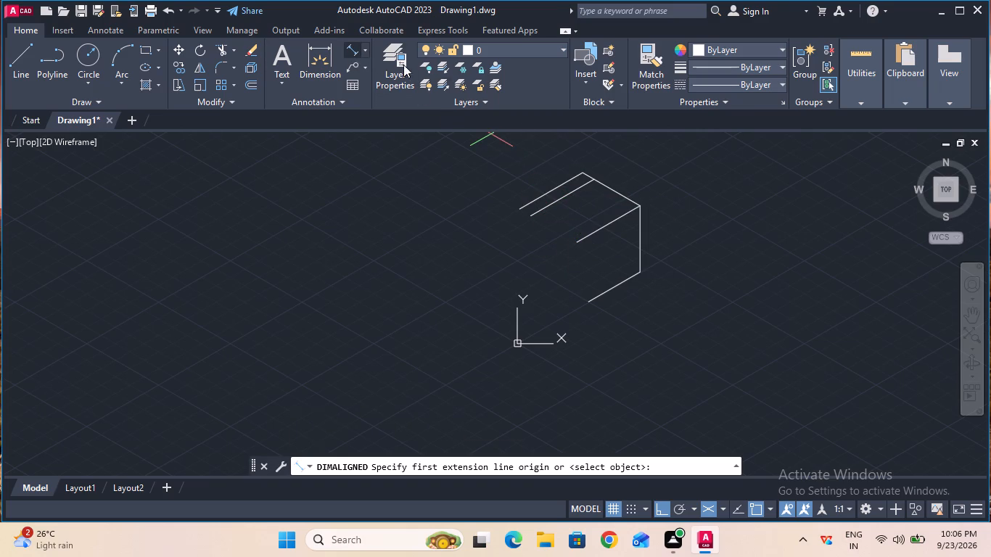
{"action": "left_click", "coordinate": [584, 168]}
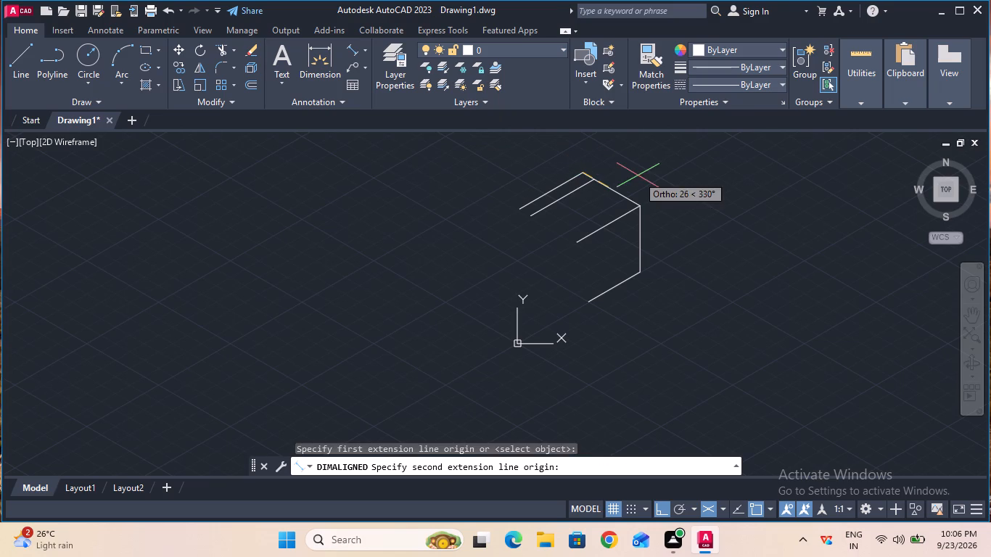
{"action": "left_click", "coordinate": [637, 207]}
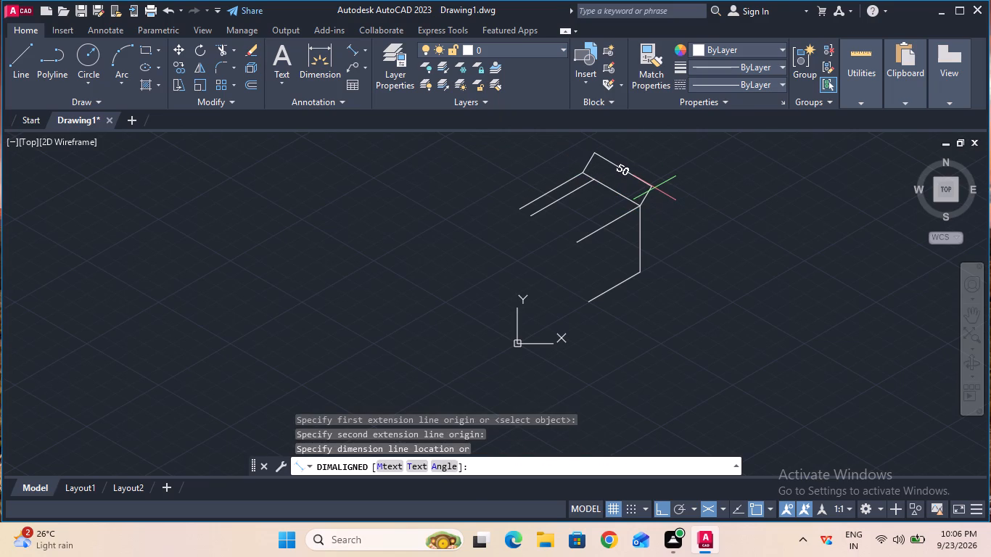
{"action": "key", "text": "Escape"}
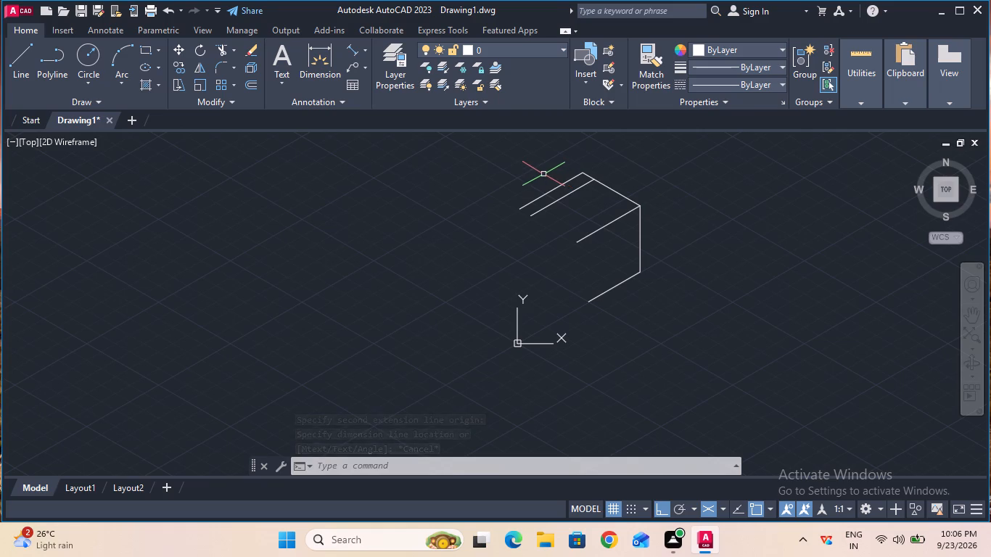
{"action": "left_click", "coordinate": [353, 56]}
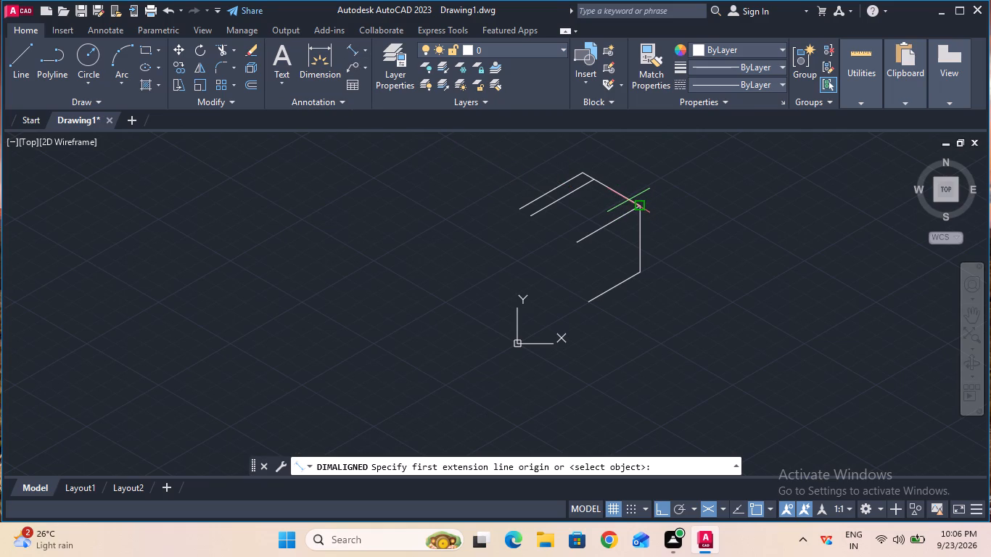
{"action": "key", "text": "Escape"}
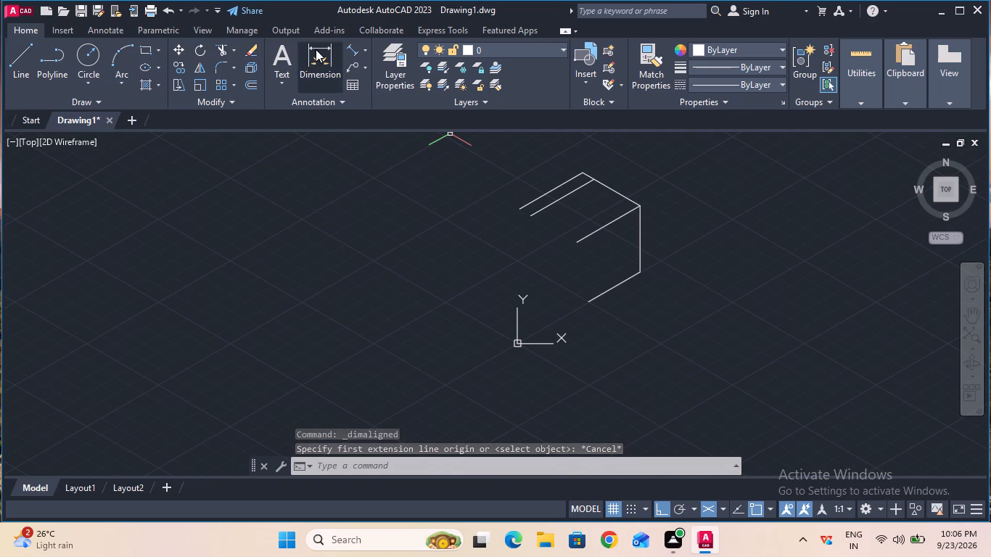
From the top corner above the 50-long vertical edge, draw a 10-long line along 150° on the top end edge.
{"action": "left_click", "coordinate": [27, 64]}
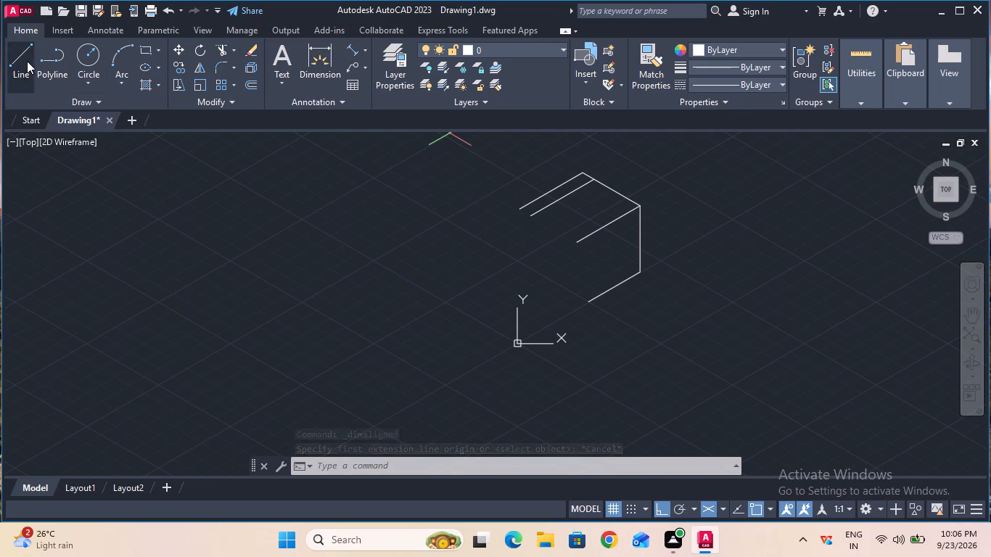
{"action": "left_click", "coordinate": [638, 209]}
{"action": "key", "text": "1"}
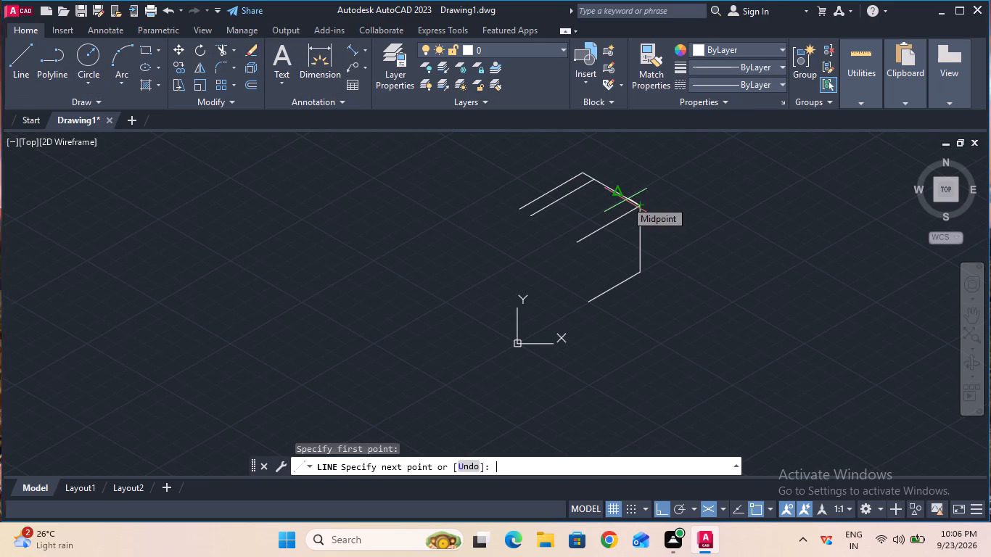
{"action": "key", "text": "0"}
{"action": "key", "text": "Return"}
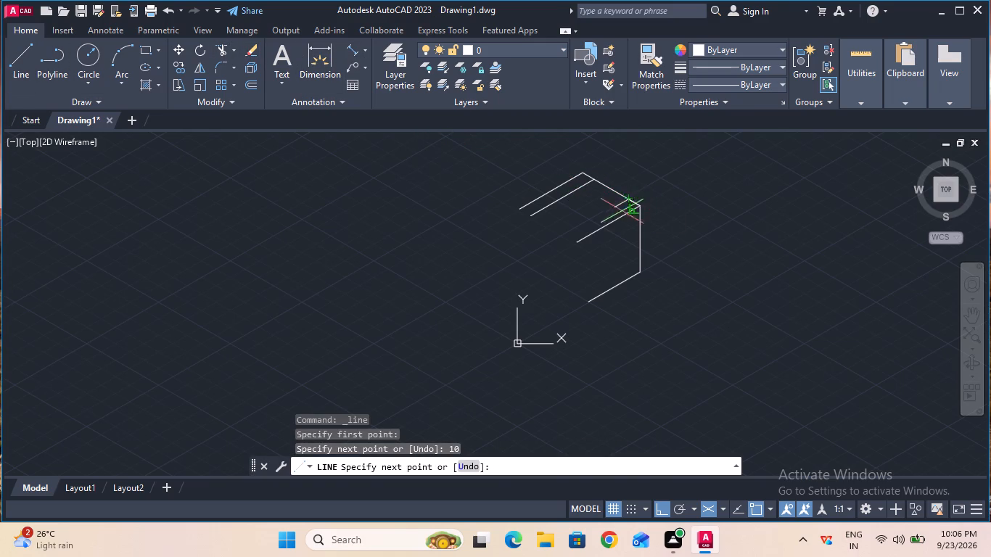
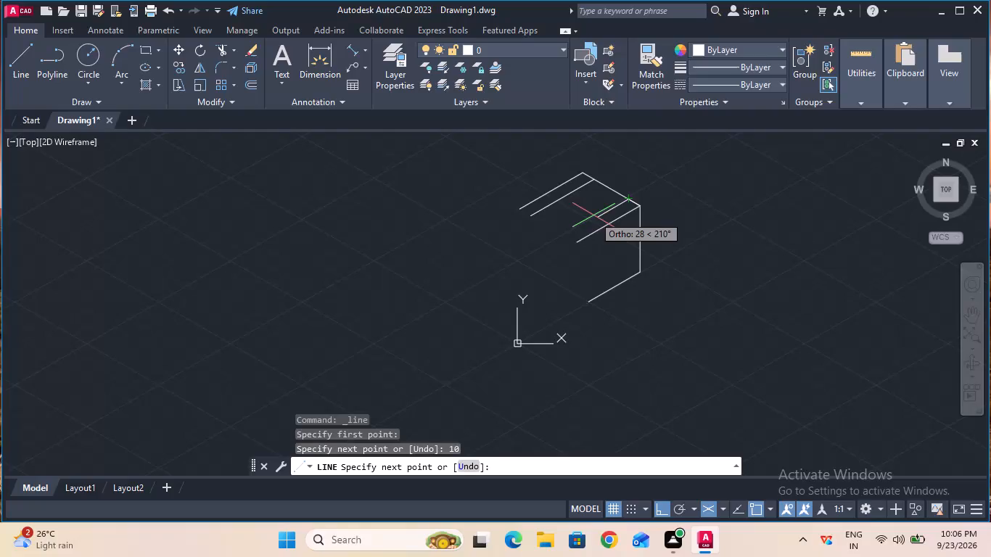
From the end of the new 10-long segment, draw a 55-long line along 210° on the top face.
{"action": "type", "text": "55"}
{"action": "key", "text": "Return"}
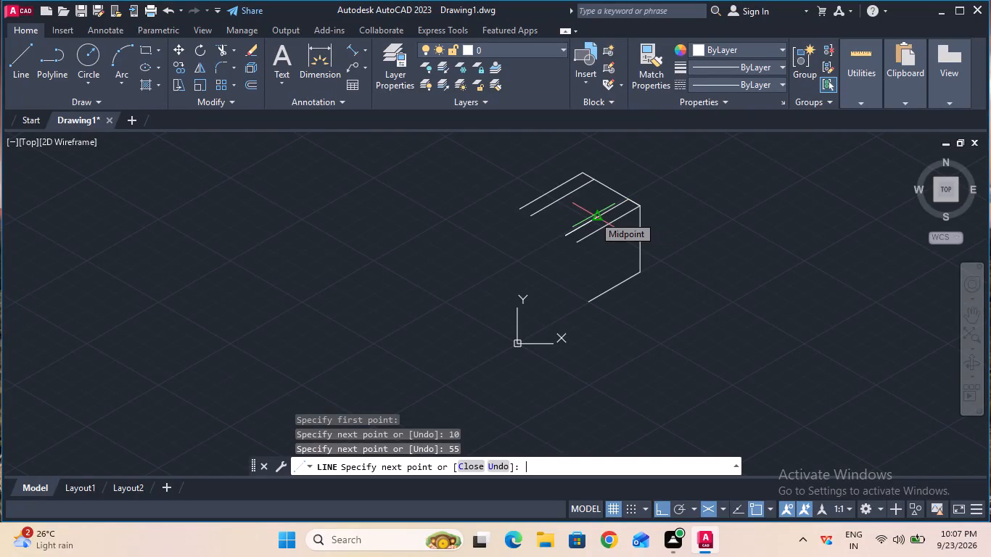
{"action": "key", "text": "Escape"}
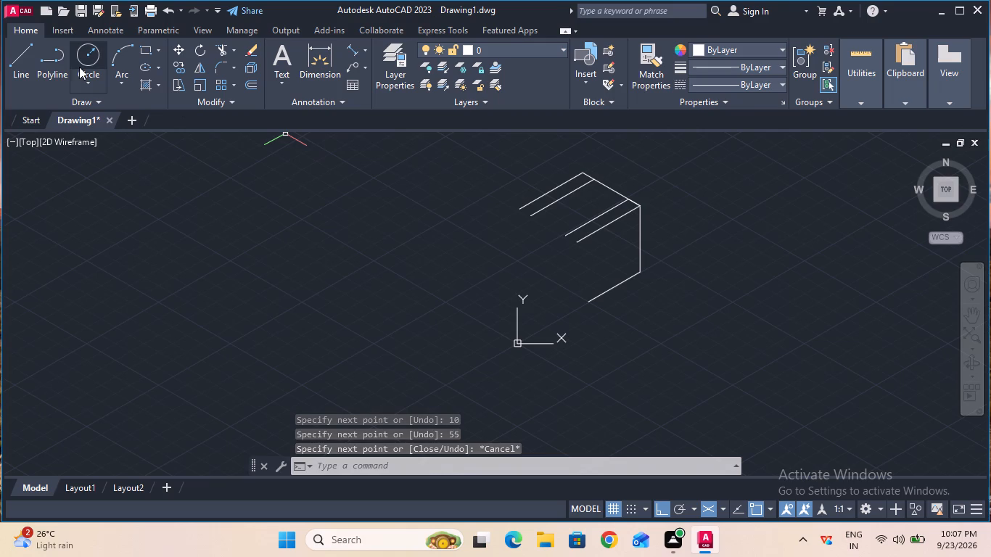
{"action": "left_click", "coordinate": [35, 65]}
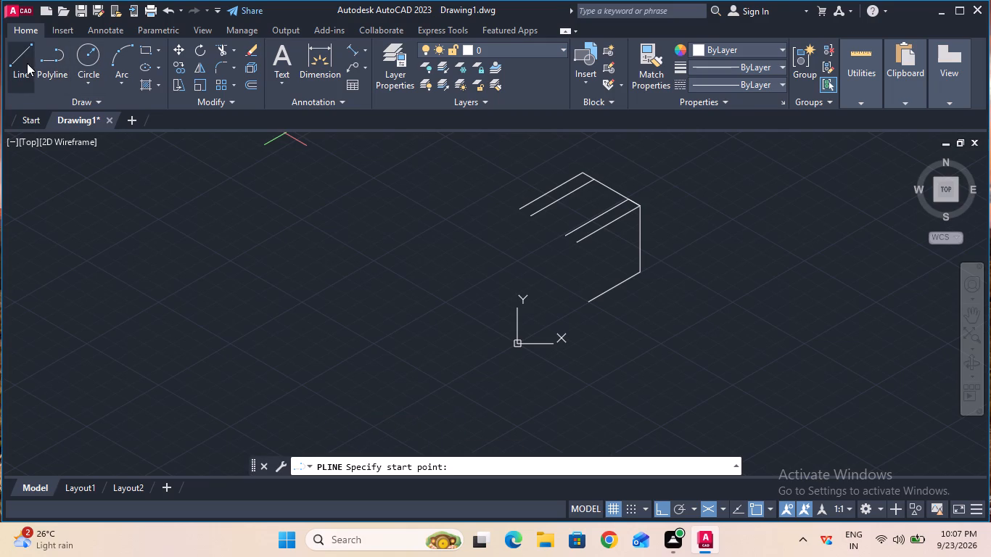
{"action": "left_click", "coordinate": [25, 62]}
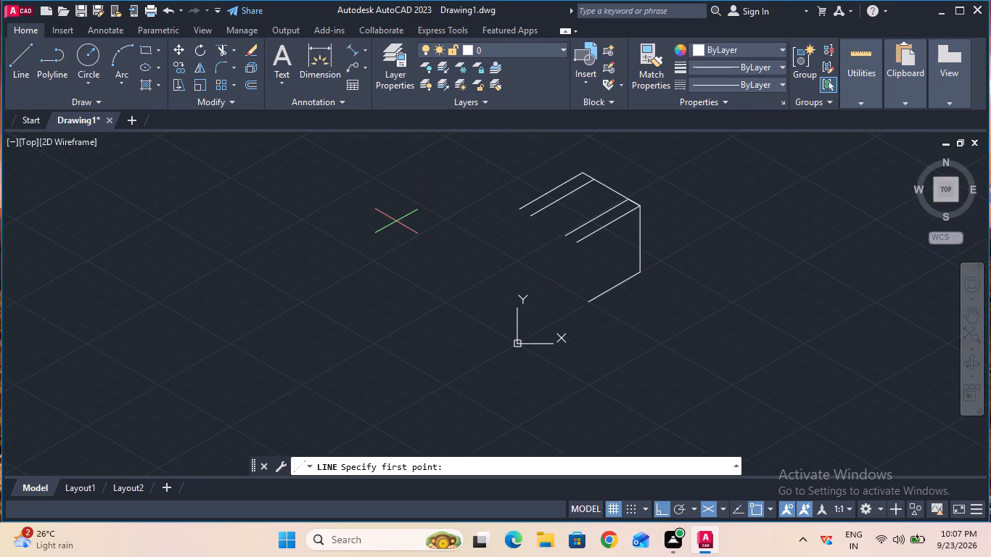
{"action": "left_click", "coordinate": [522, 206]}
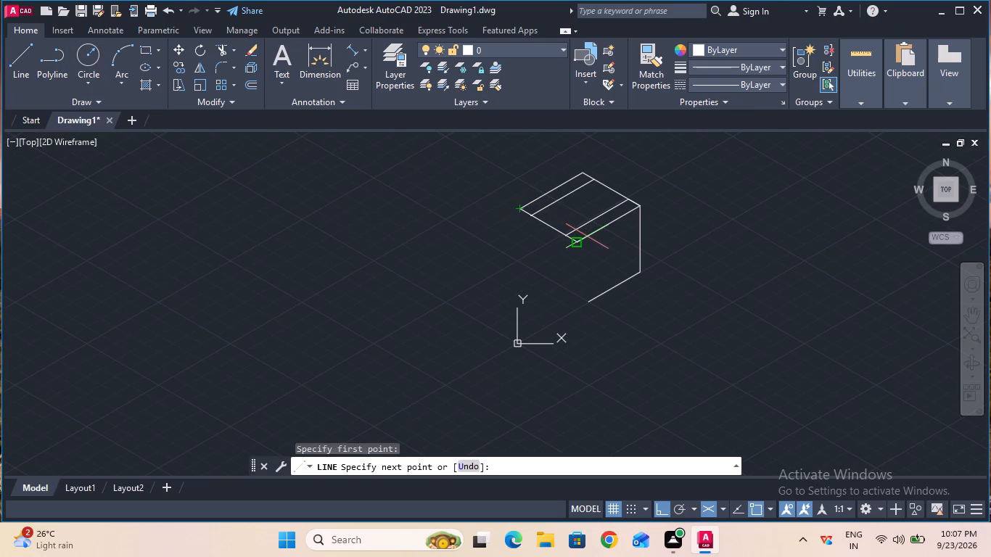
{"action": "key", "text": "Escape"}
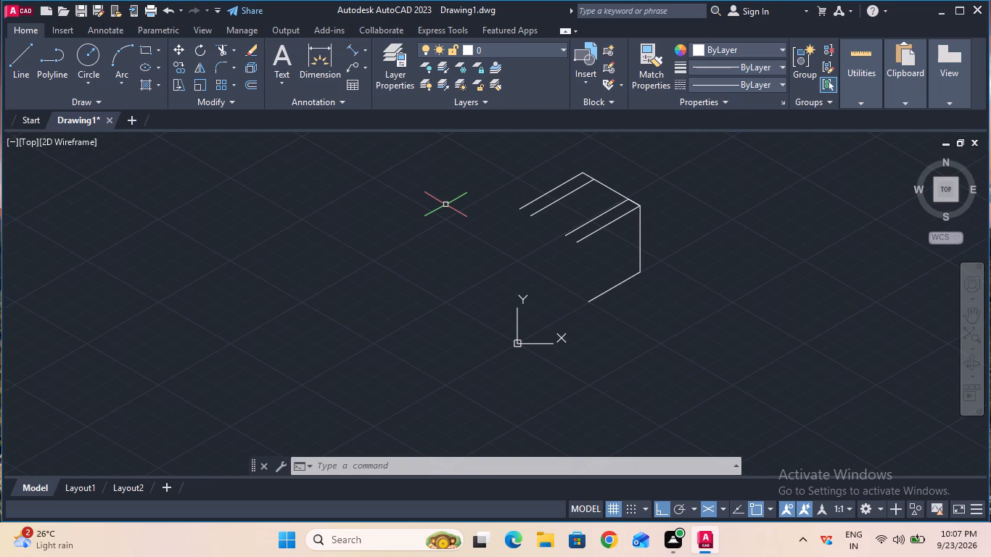
On the right isoplane, from the free end of the bottom edge, draw connected lines 15 along 90°, 45 along 210° and 15 along 90°.
{"action": "left_click", "coordinate": [19, 83]}
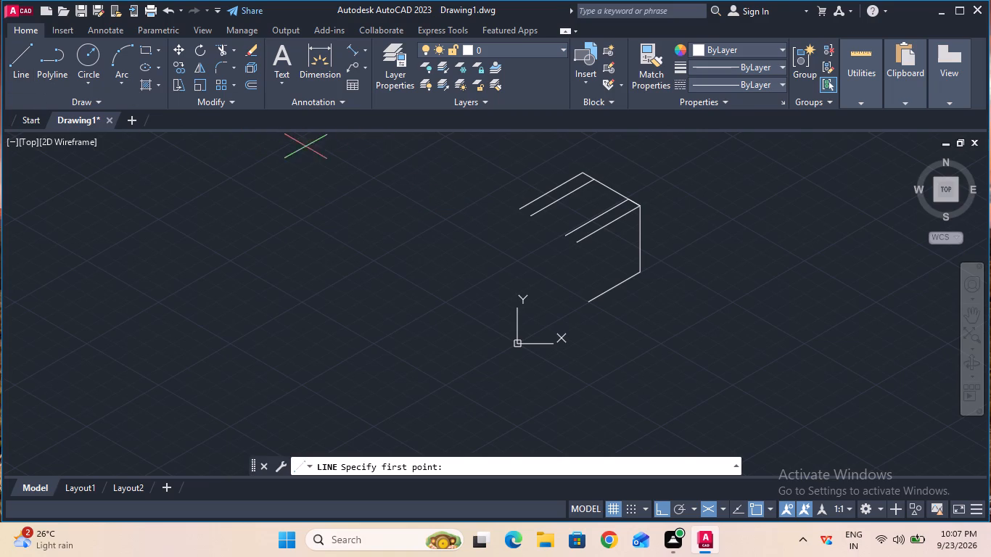
{"action": "left_click", "coordinate": [590, 301]}
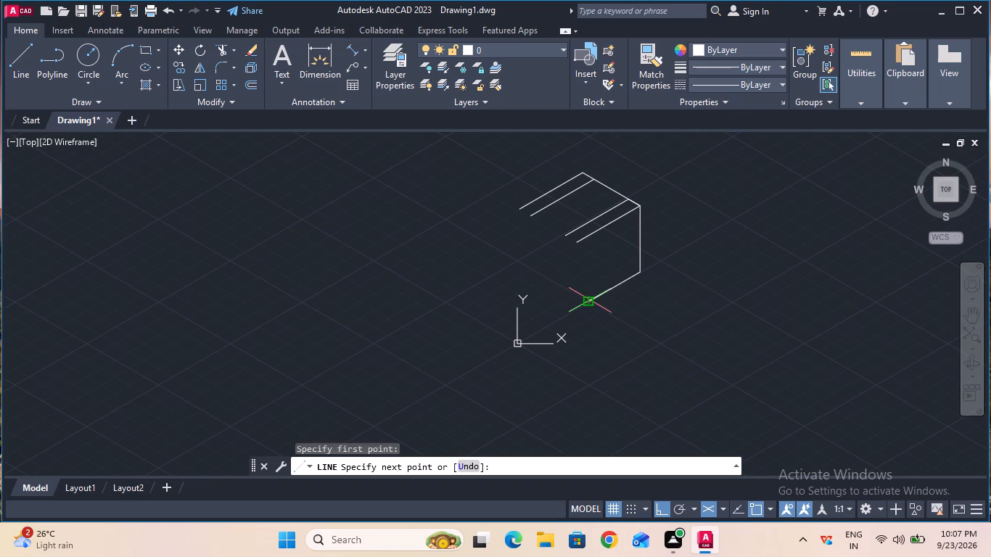
{"action": "key", "text": "F5"}
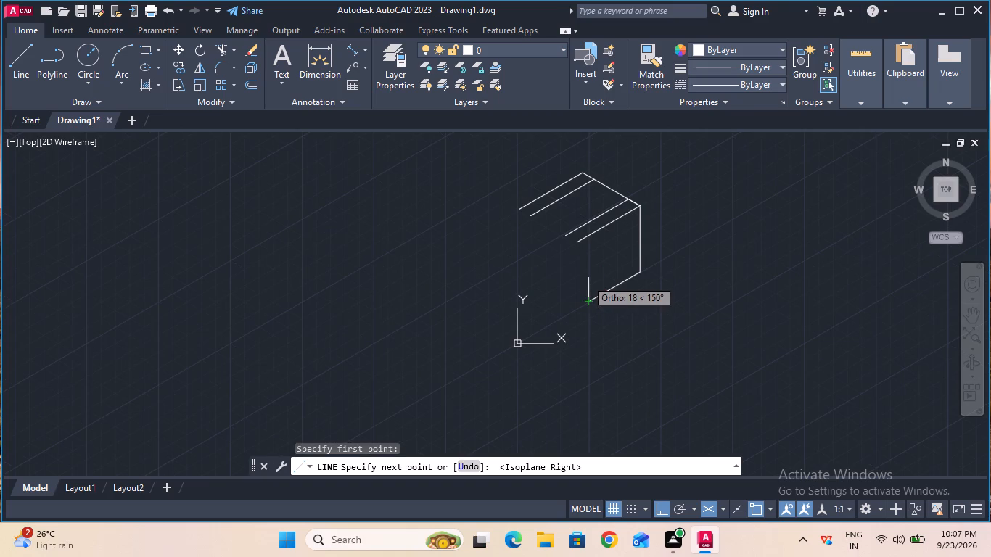
{"action": "key", "text": "1"}
{"action": "key", "text": "5"}
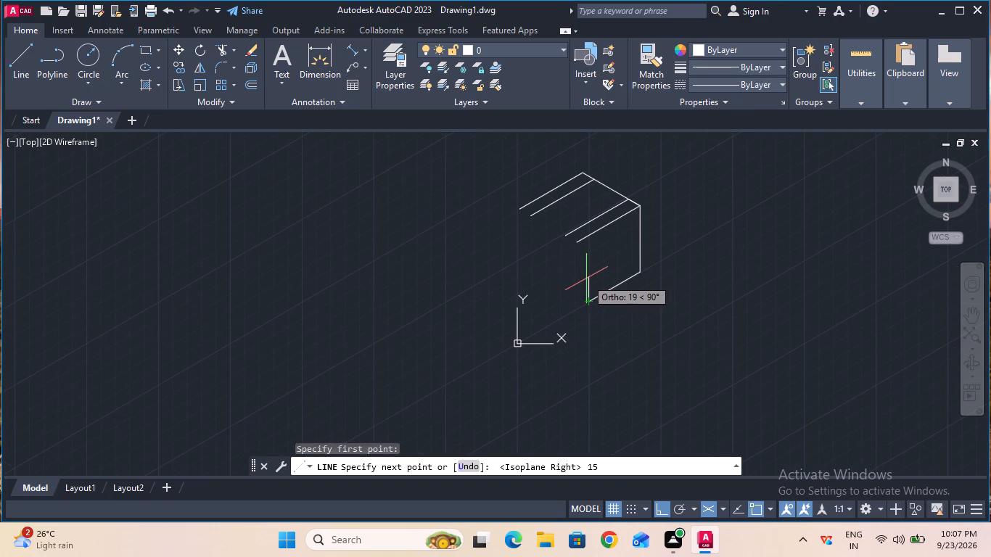
{"action": "key", "text": "Return"}
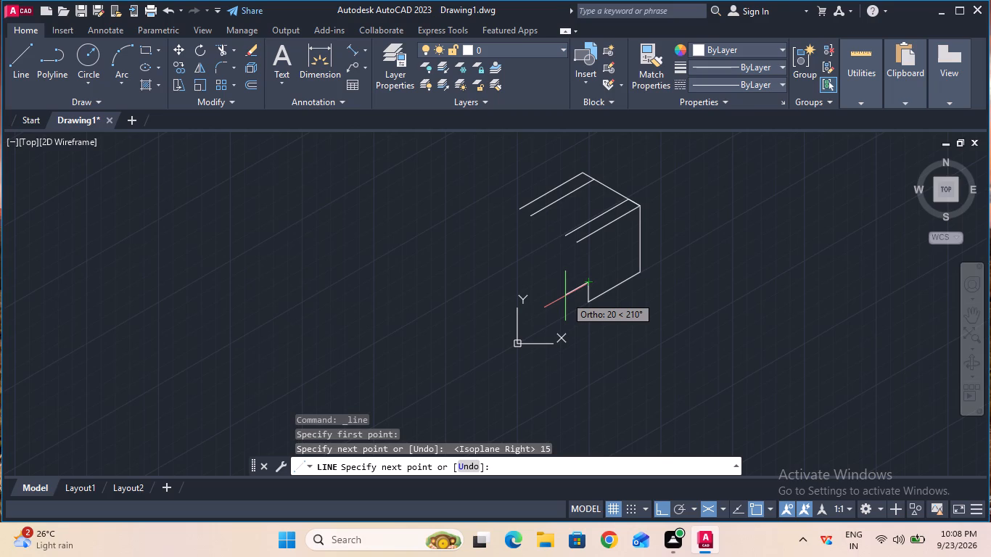
{"action": "type", "text": "45"}
{"action": "key", "text": "Return"}
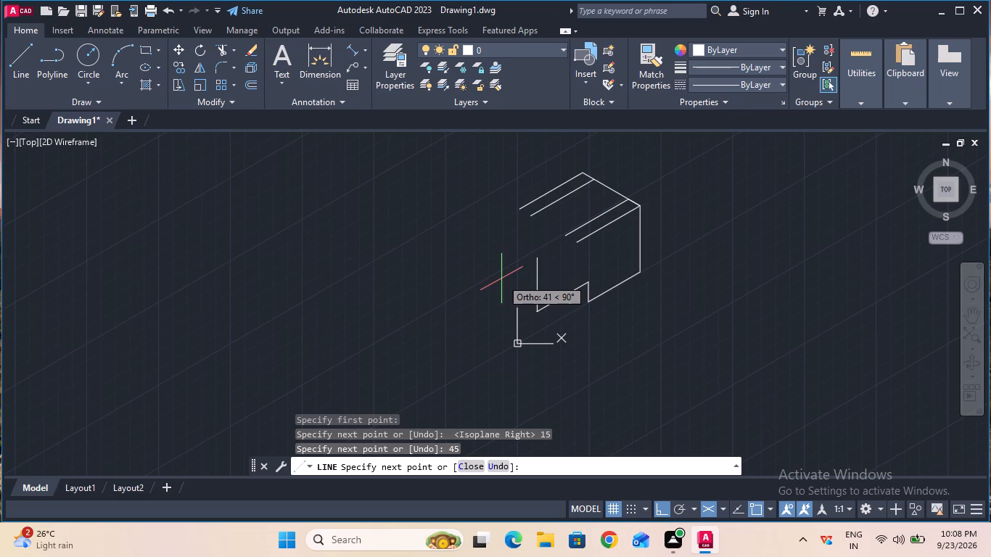
{"action": "type", "text": "15"}
{"action": "key", "text": "Return"}
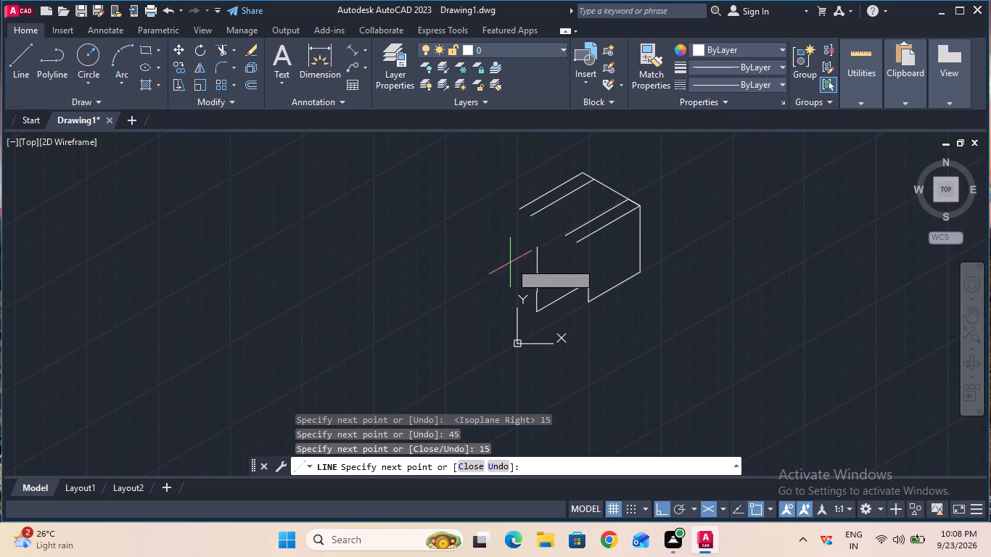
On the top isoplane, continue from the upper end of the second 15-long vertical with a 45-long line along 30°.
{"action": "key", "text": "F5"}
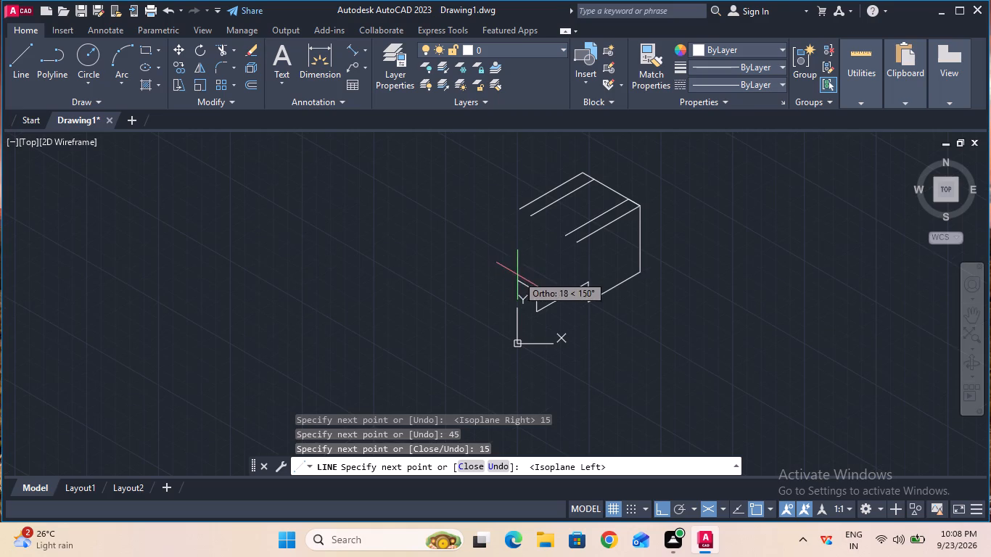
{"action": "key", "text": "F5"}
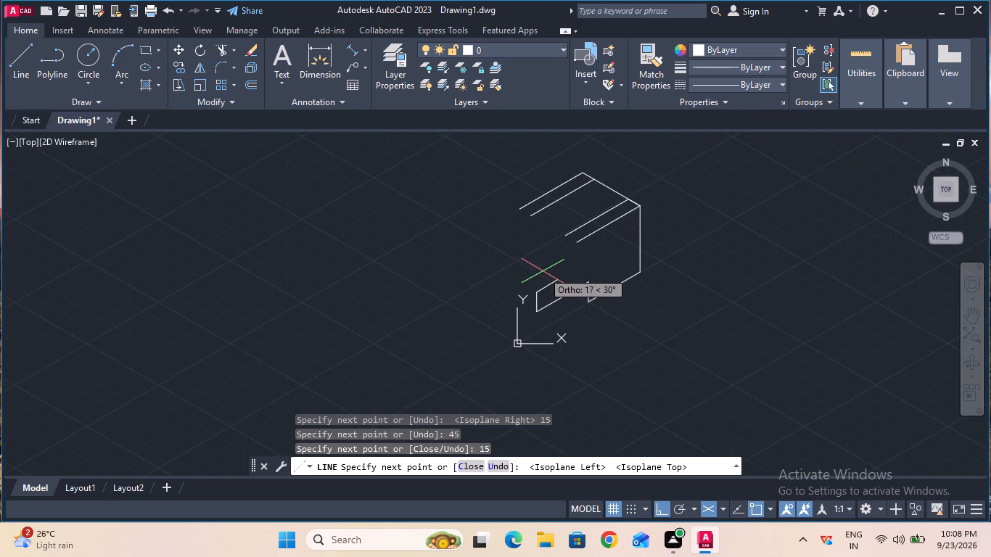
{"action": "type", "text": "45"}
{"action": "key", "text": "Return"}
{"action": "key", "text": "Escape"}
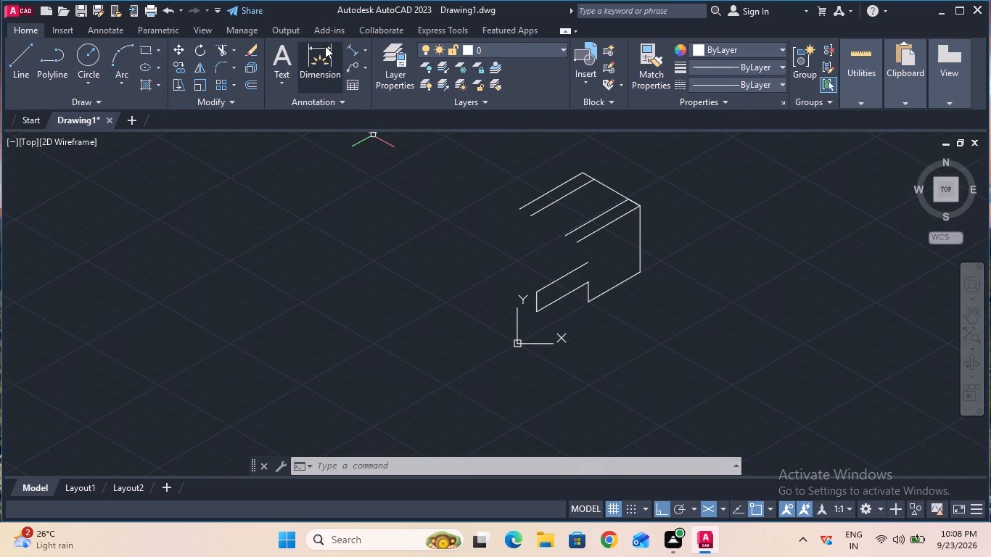
Draw a polyline over the 55-long top edge, from its free end to the corner above the 50-long vertical edge.
{"action": "left_click", "coordinate": [36, 65]}
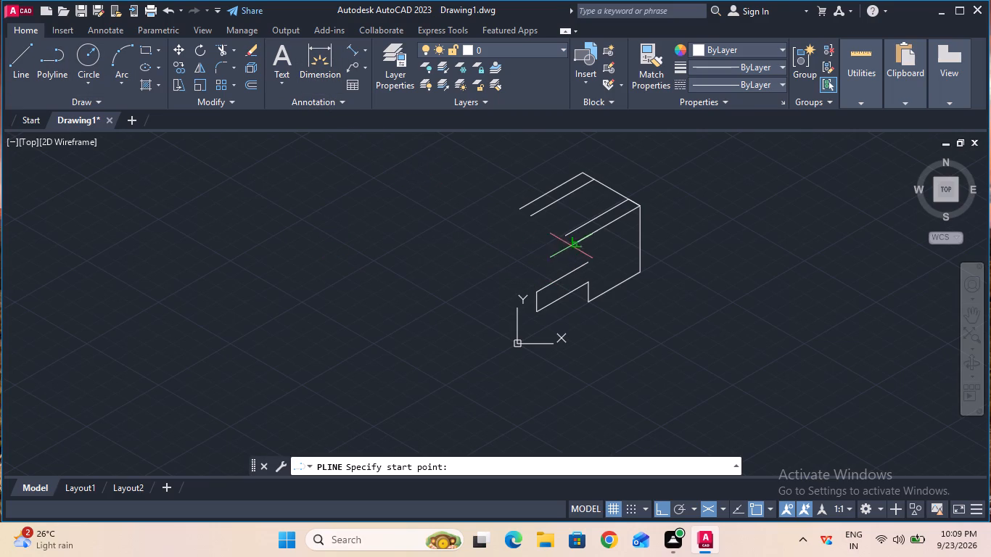
{"action": "left_click", "coordinate": [578, 244]}
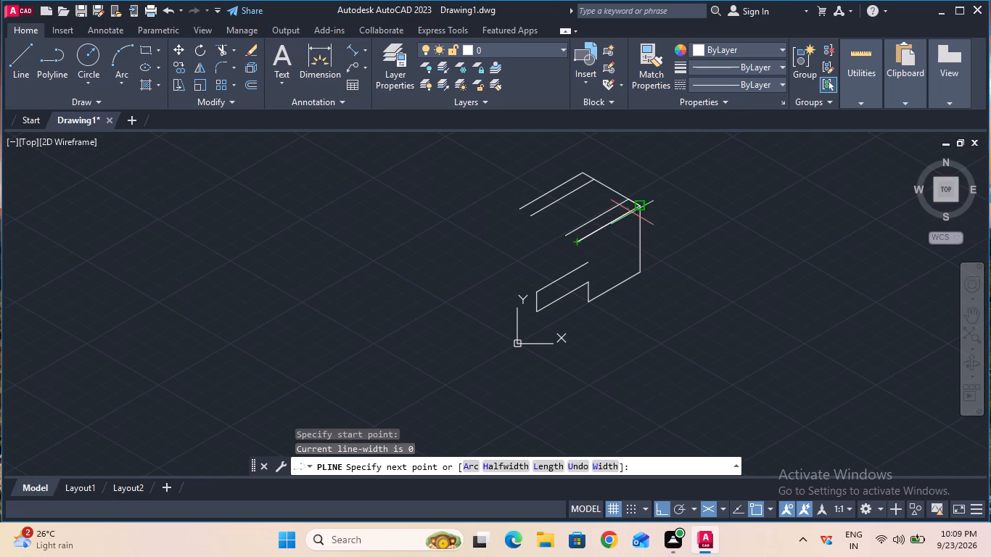
{"action": "left_click", "coordinate": [637, 209]}
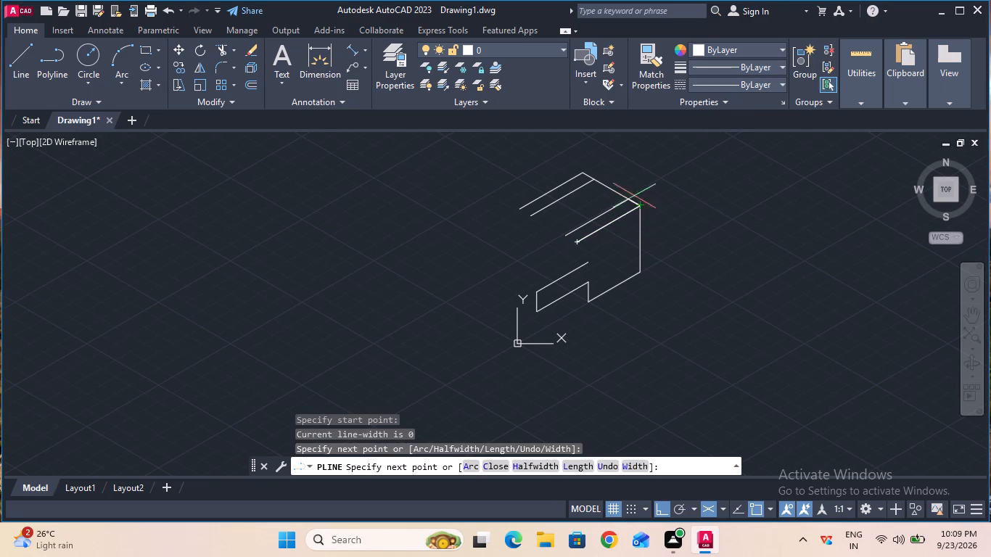
{"action": "key", "text": "Escape"}
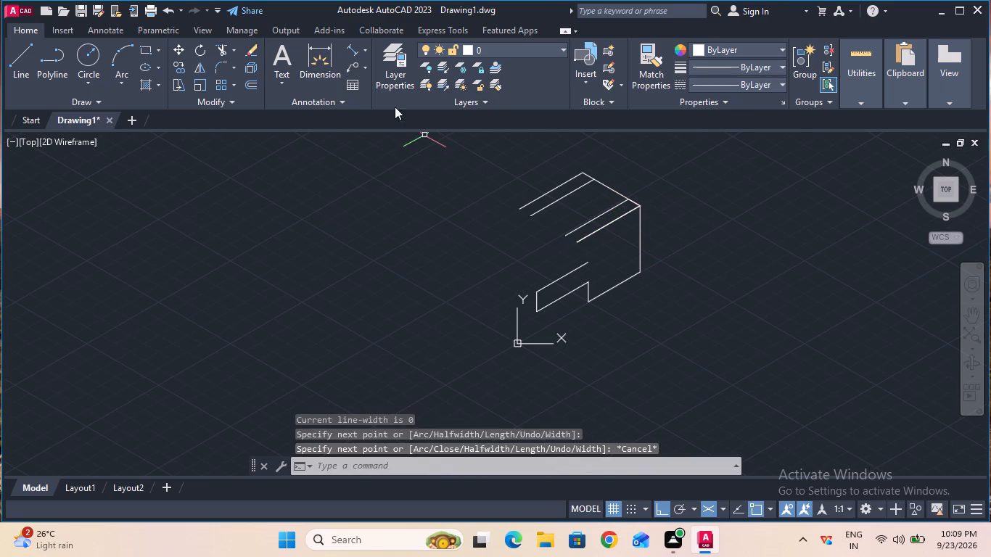
Check the length of the top edge running from the 50-long vertical edge with a temporary aligned dimension.
{"action": "left_click", "coordinate": [351, 46]}
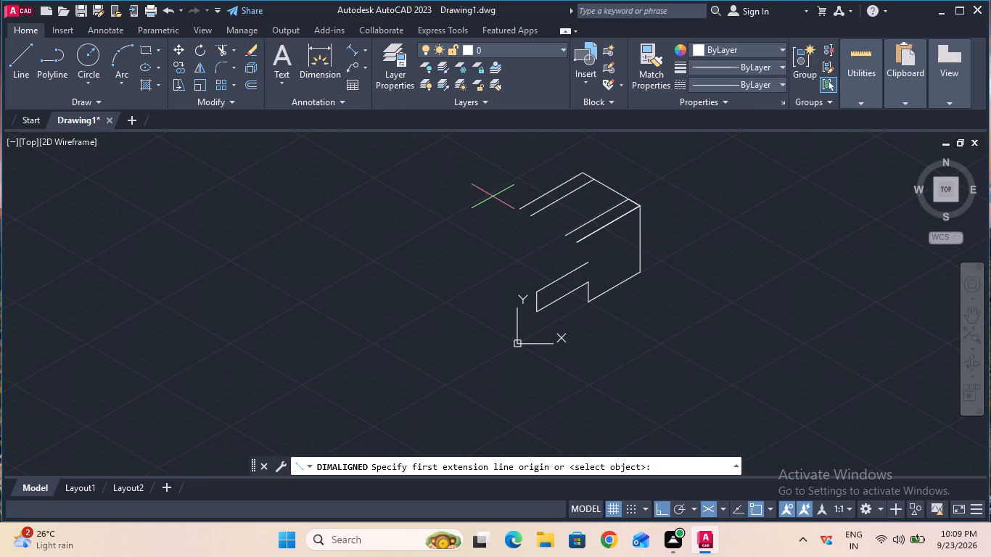
{"action": "left_click", "coordinate": [578, 240]}
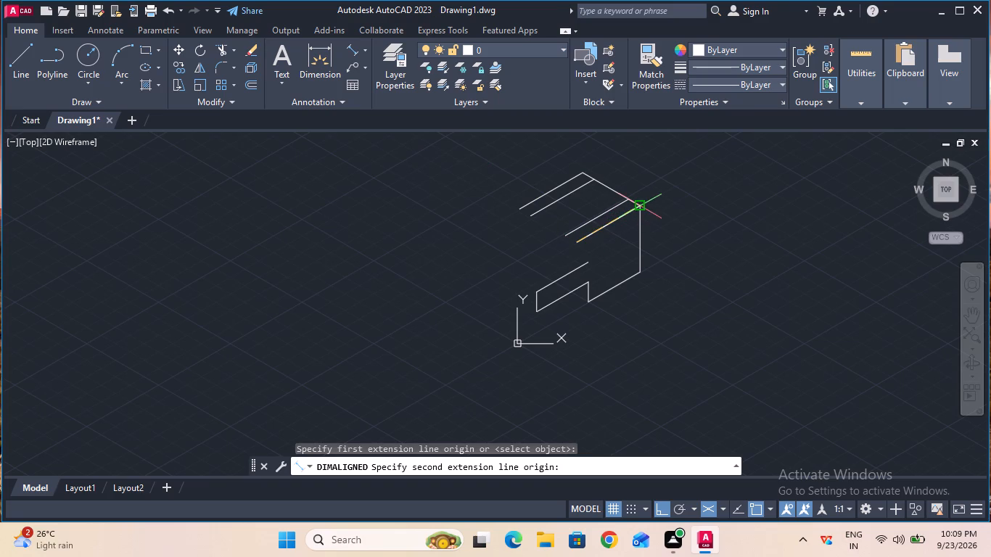
{"action": "left_click", "coordinate": [637, 208]}
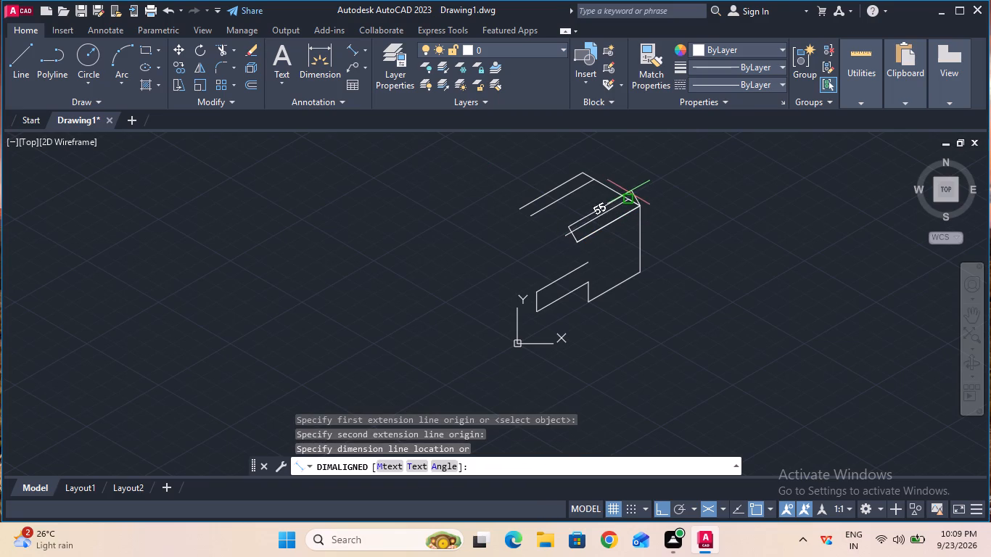
{"action": "key", "text": "Escape"}
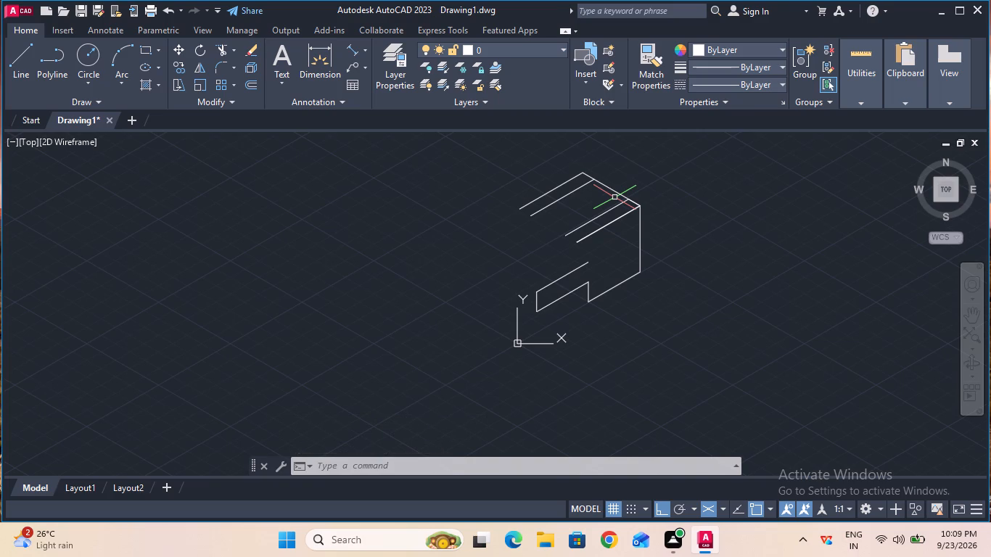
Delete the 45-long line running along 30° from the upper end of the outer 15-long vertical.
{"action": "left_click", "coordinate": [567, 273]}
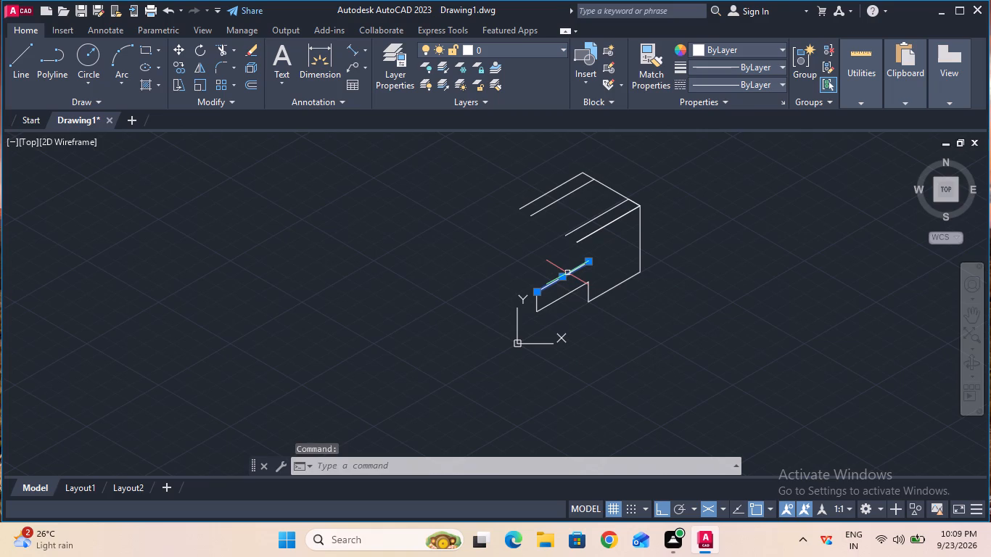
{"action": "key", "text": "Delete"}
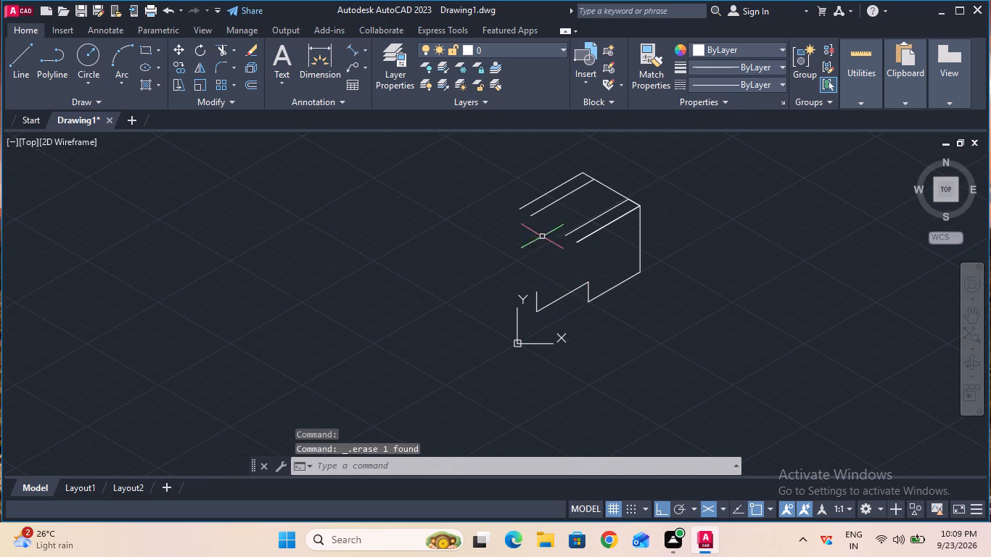
Check the length of the bottom edge, from the relief cut to the 50-long vertical edge, with a temporary aligned dimension.
{"action": "left_click", "coordinate": [353, 55]}
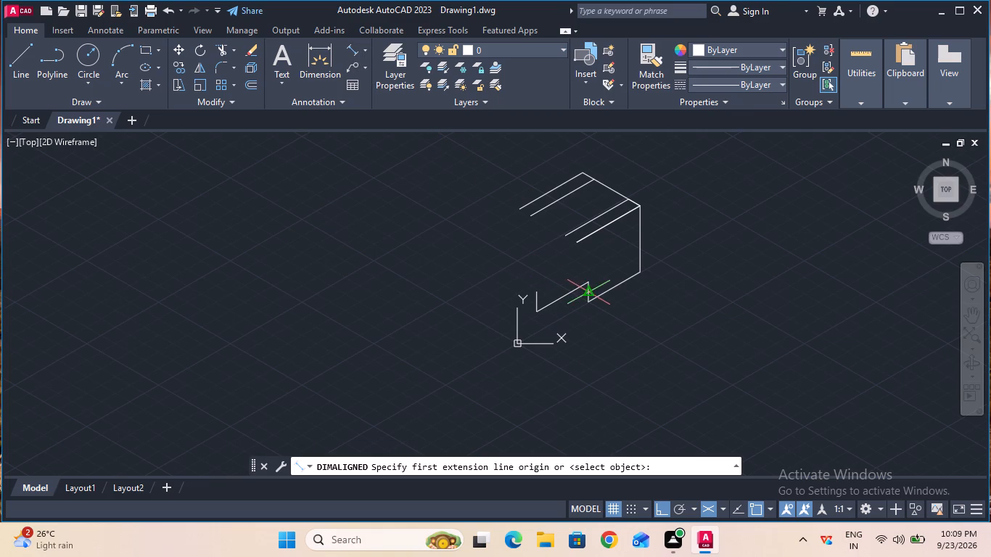
{"action": "left_click", "coordinate": [592, 301]}
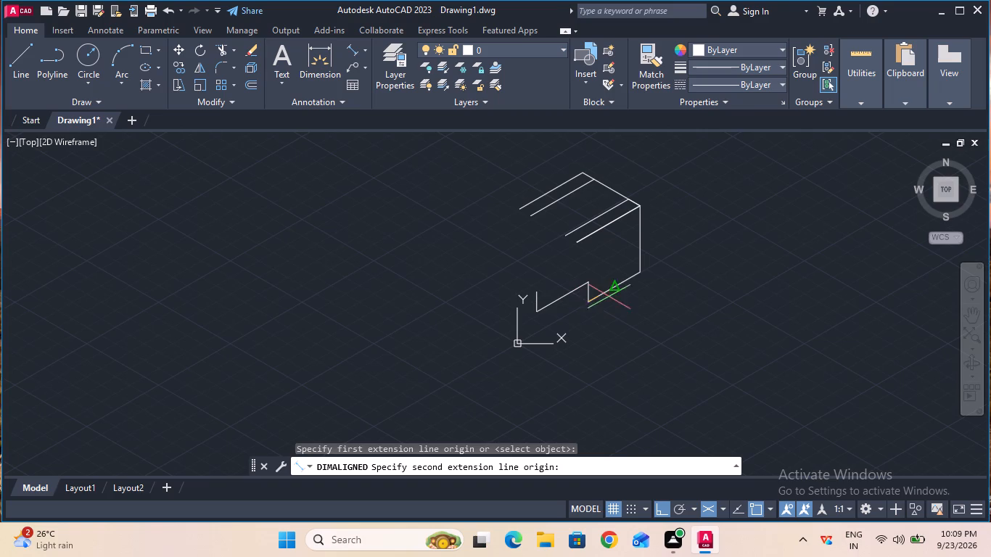
{"action": "left_click", "coordinate": [640, 273]}
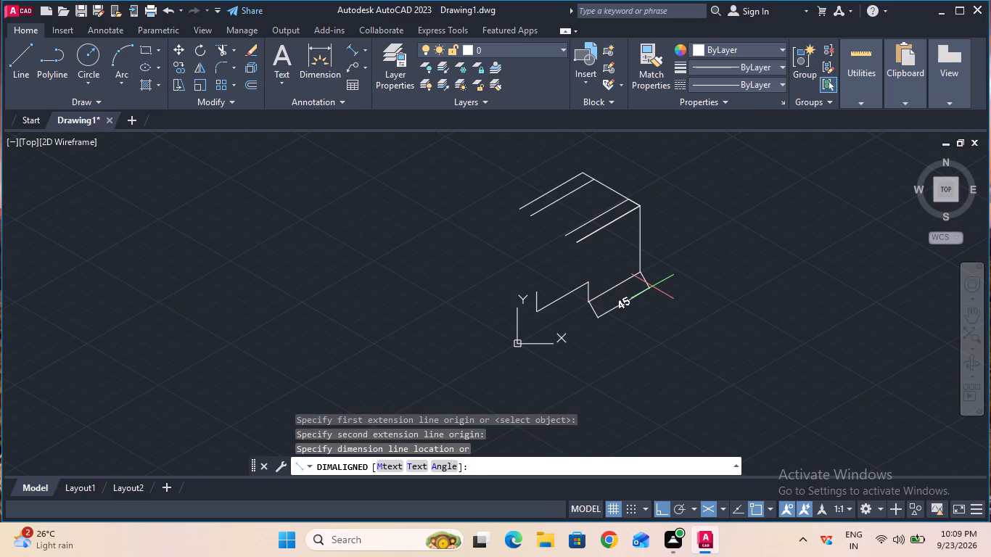
{"action": "key", "text": "Escape"}
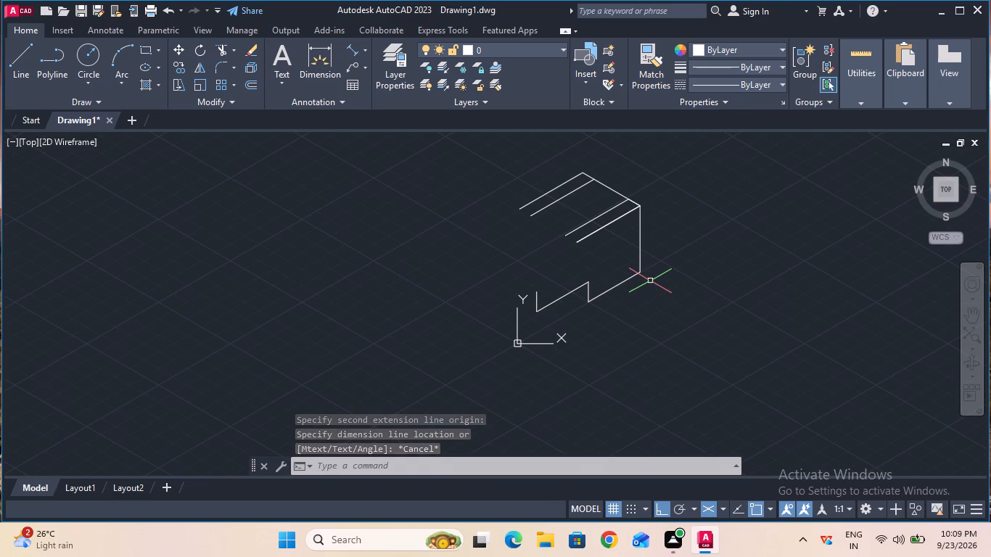
Draw a 35-long line along 30° from the upper end of the outer 15-long vertical, continued vertically up to the 55-long top edge's free end.
{"action": "left_click", "coordinate": [10, 59]}
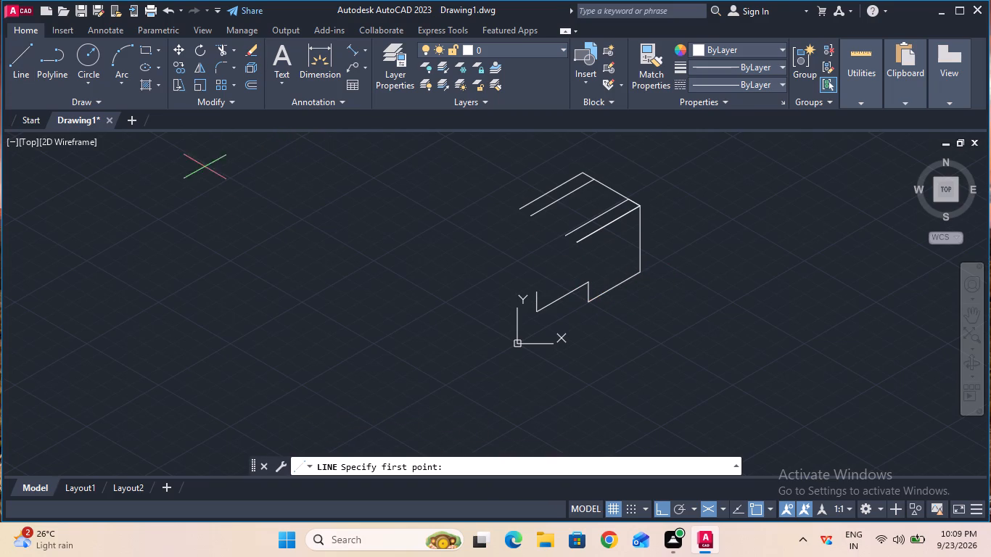
{"action": "left_click", "coordinate": [533, 288]}
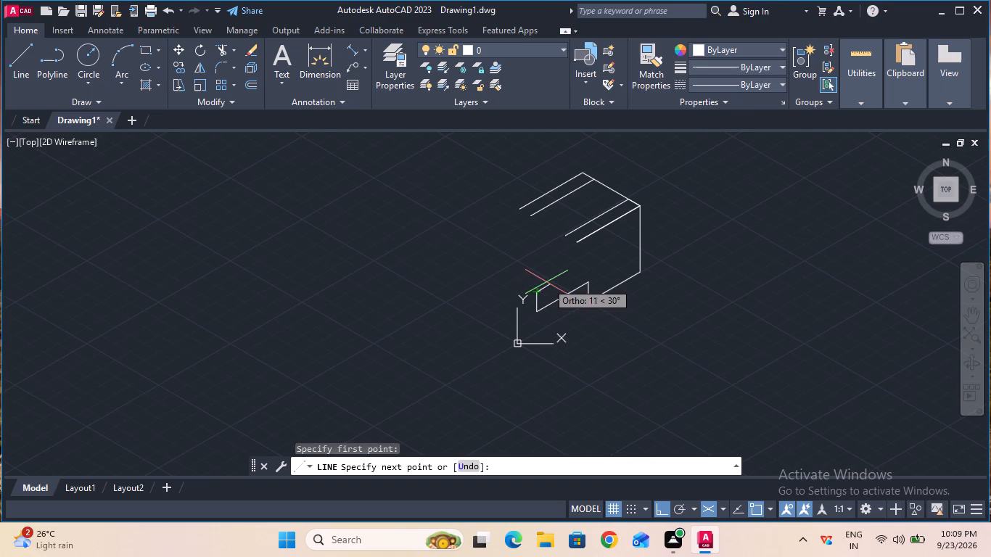
{"action": "type", "text": "35"}
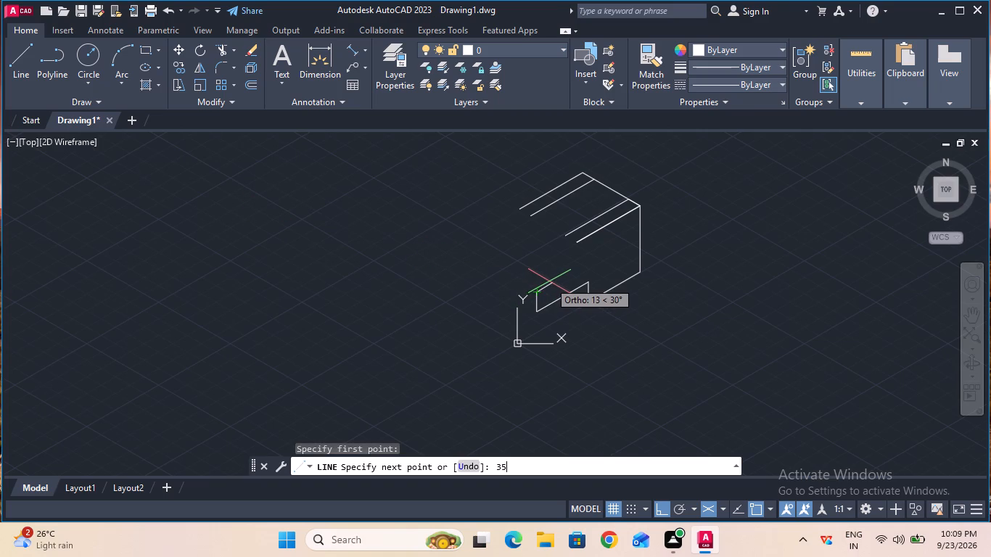
{"action": "key", "text": "Return"}
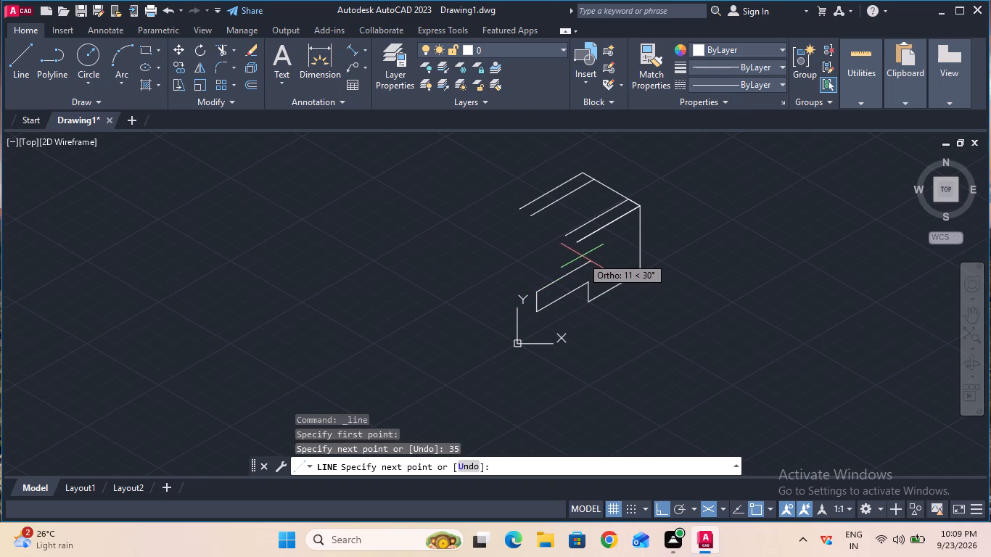
{"action": "key", "text": "F5"}
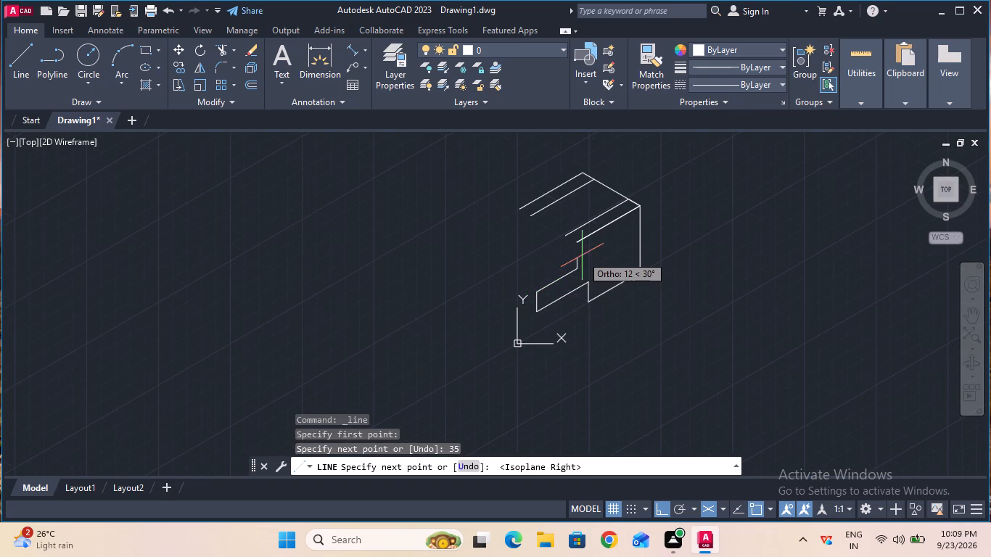
{"action": "left_click", "coordinate": [579, 247]}
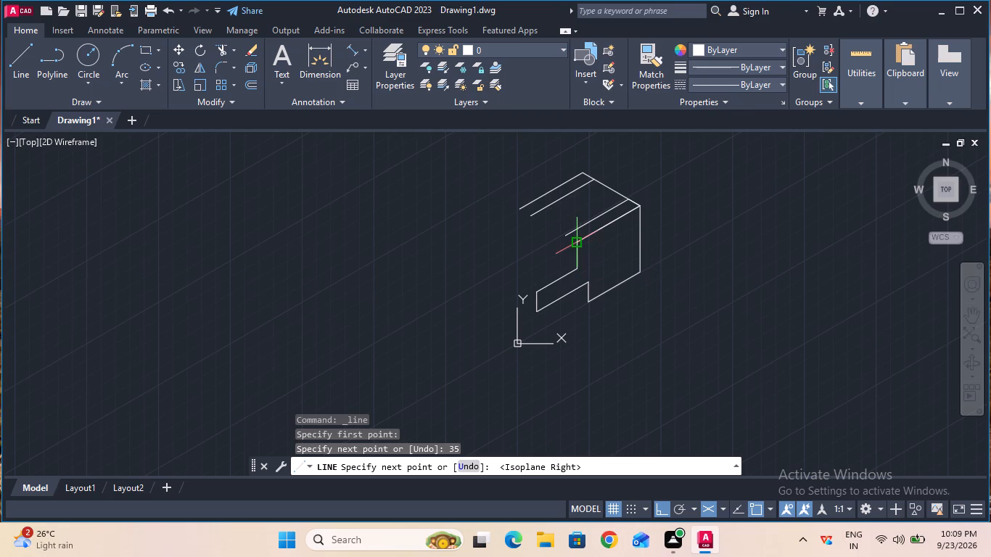
{"action": "key", "text": "Escape"}
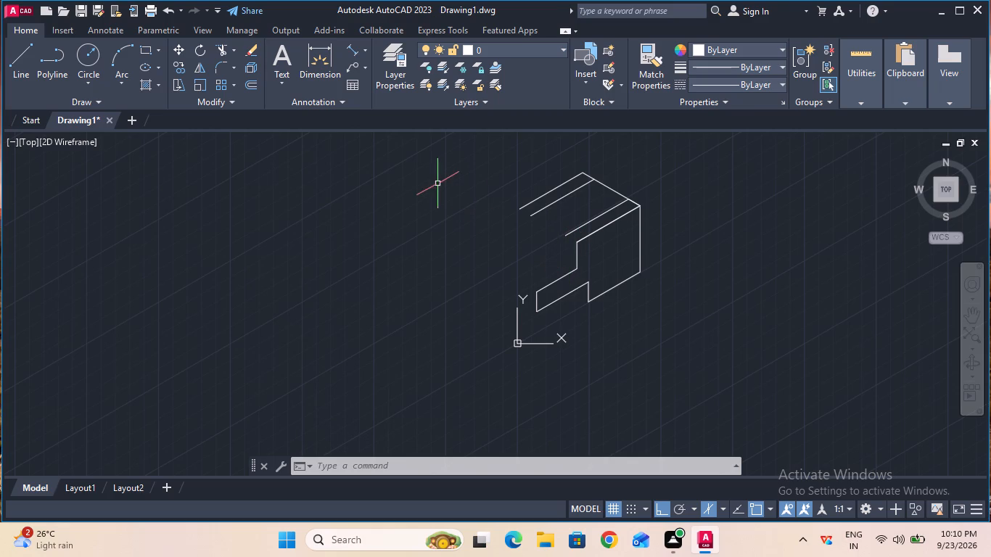
Close the open ends of both guide rails on the top face with short lines between their edge endpoints.
{"action": "left_click", "coordinate": [30, 81]}
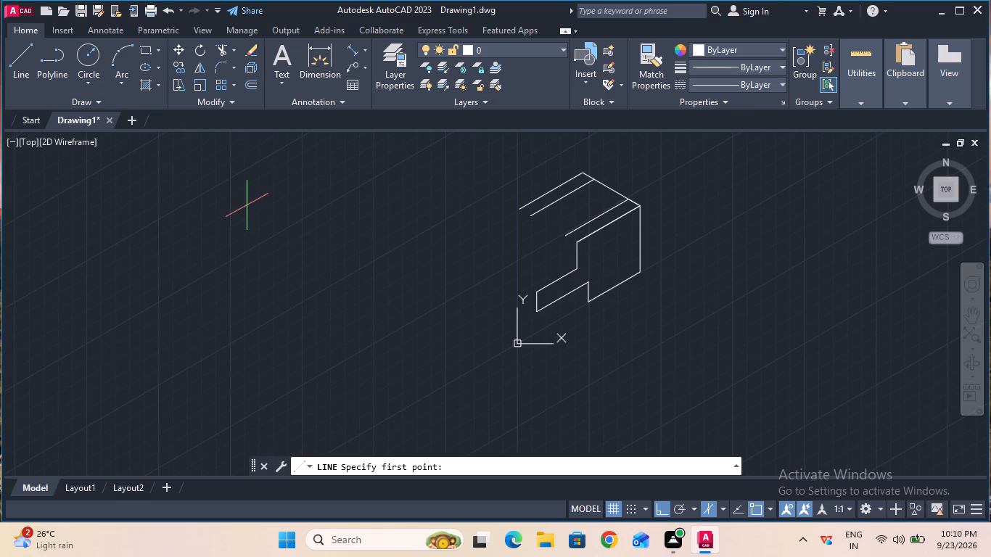
{"action": "key", "text": "F5"}
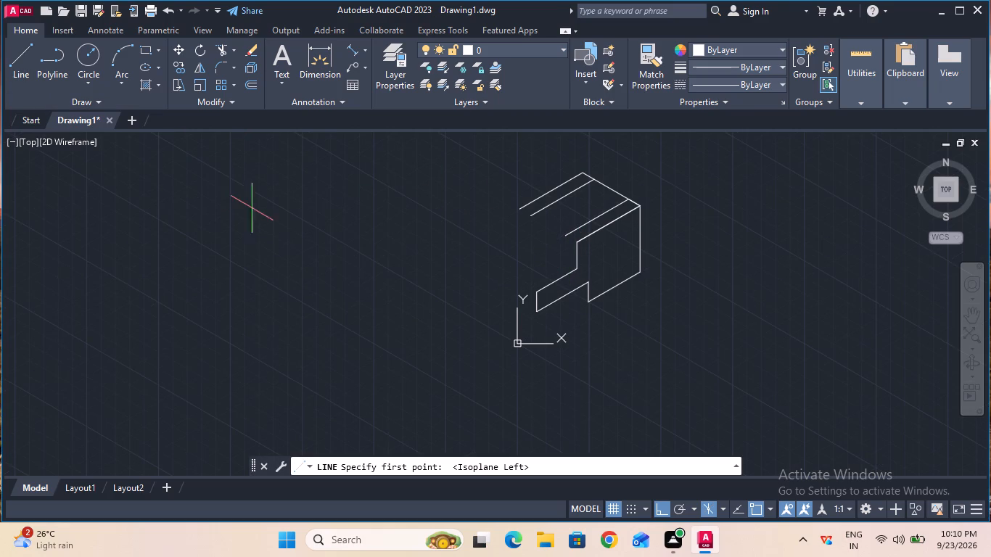
{"action": "left_click", "coordinate": [577, 243]}
{"action": "left_click", "coordinate": [566, 234]}
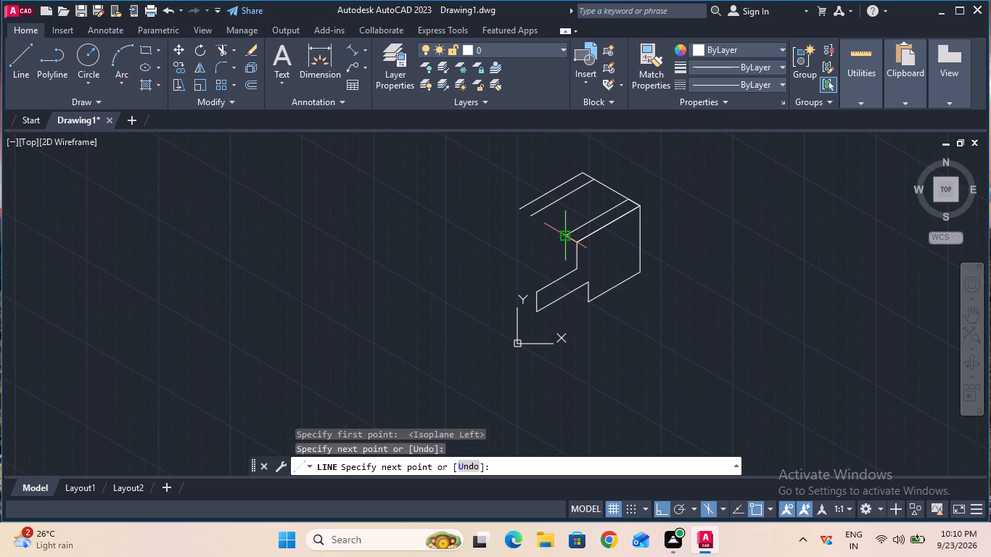
{"action": "key", "text": "Escape"}
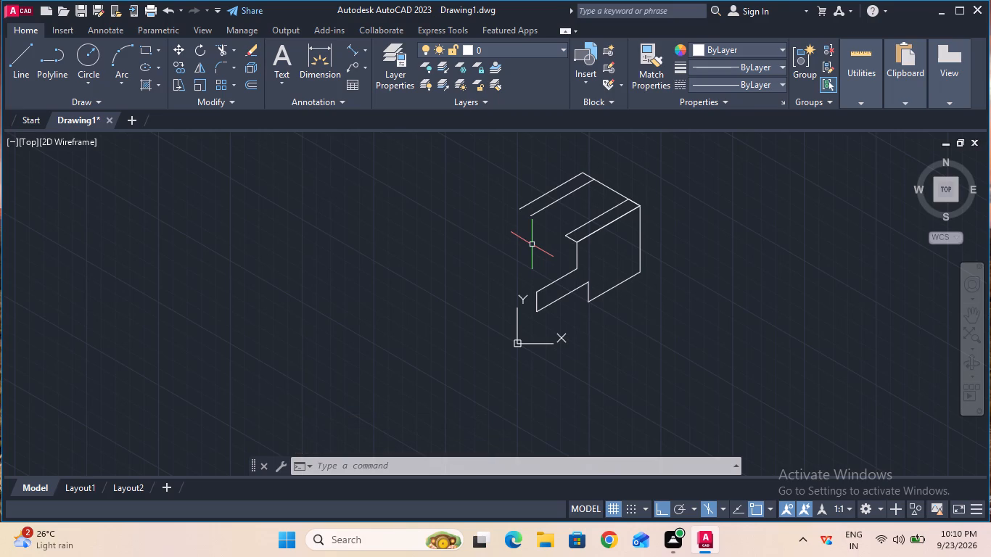
{"action": "left_click", "coordinate": [18, 82]}
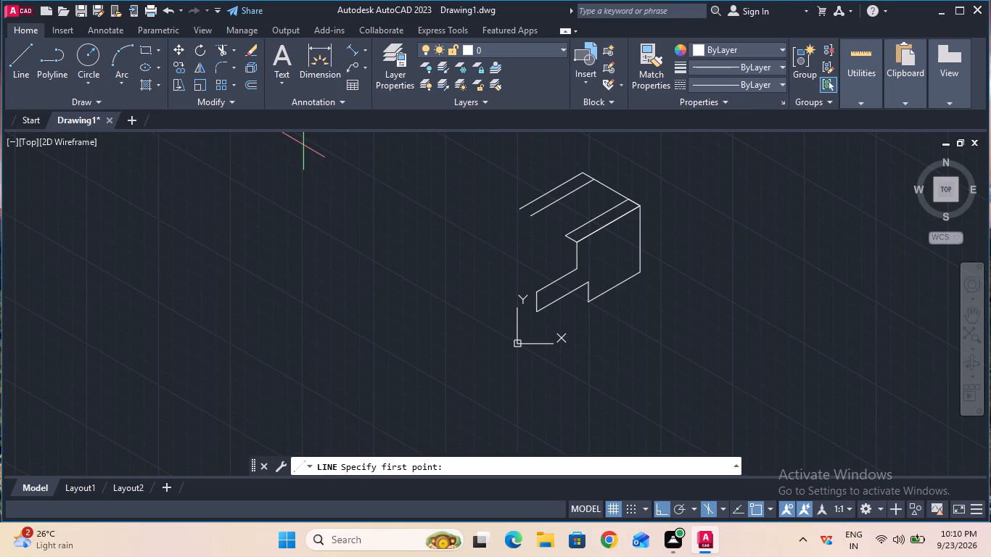
{"action": "left_click", "coordinate": [535, 220]}
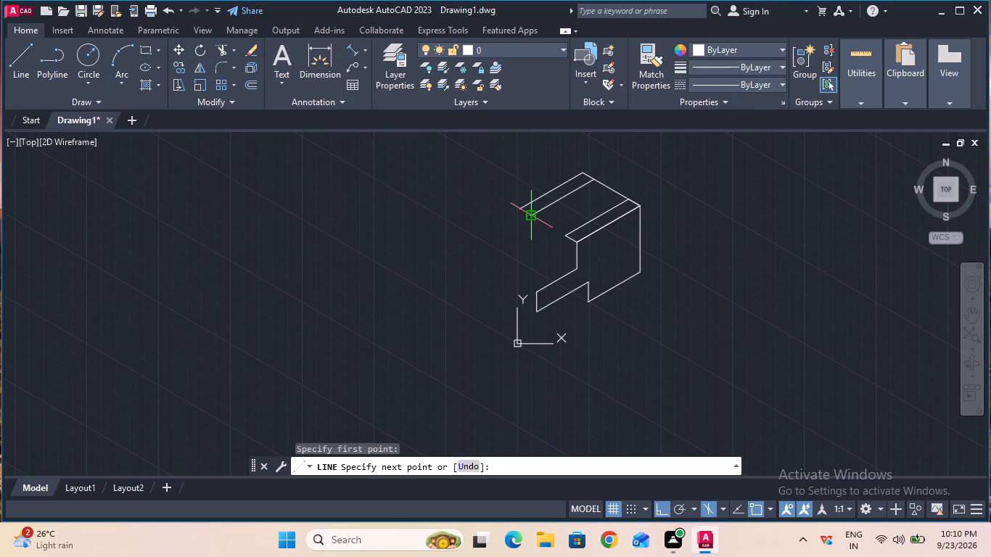
{"action": "left_click", "coordinate": [522, 211]}
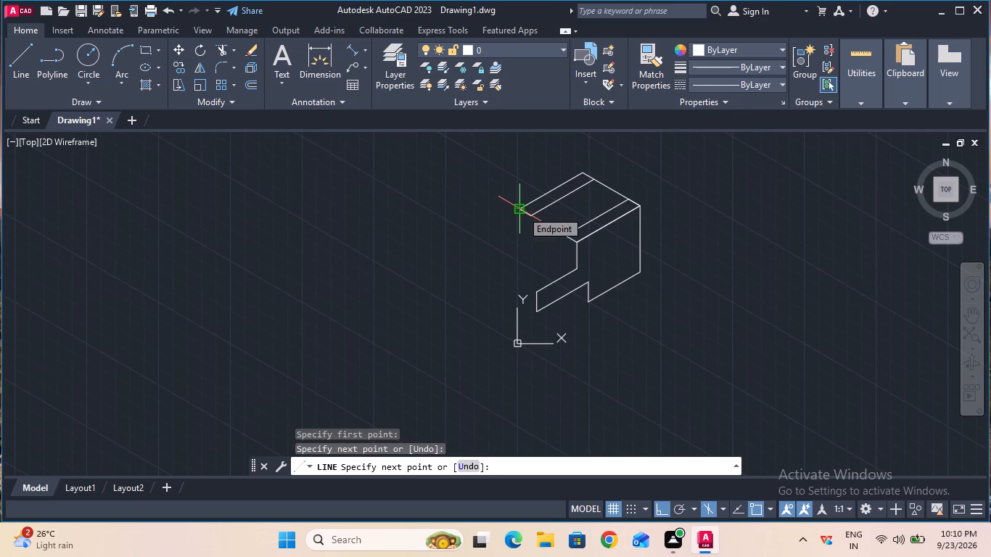
{"action": "key", "text": "Escape"}
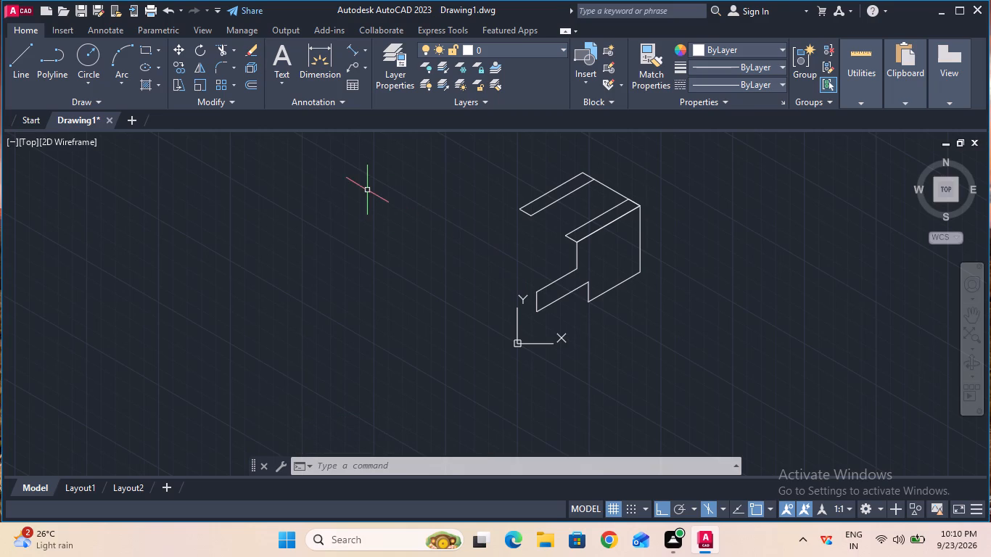
From the near rail's inner end corner, draw lines 20 down and 35 parallel to the lower step edge, ending at the outer 15-long vertical's top.
{"action": "left_click", "coordinate": [28, 67]}
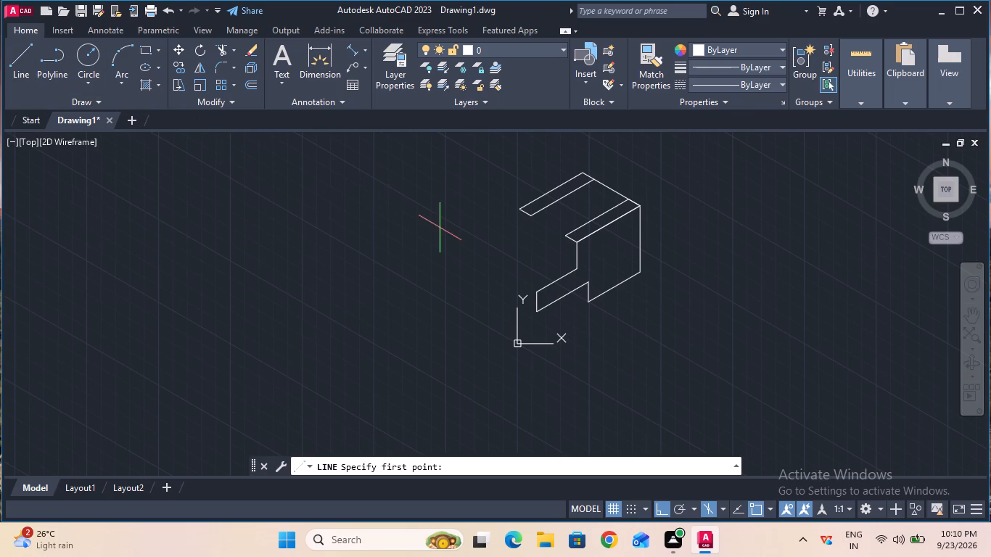
{"action": "left_click", "coordinate": [567, 238]}
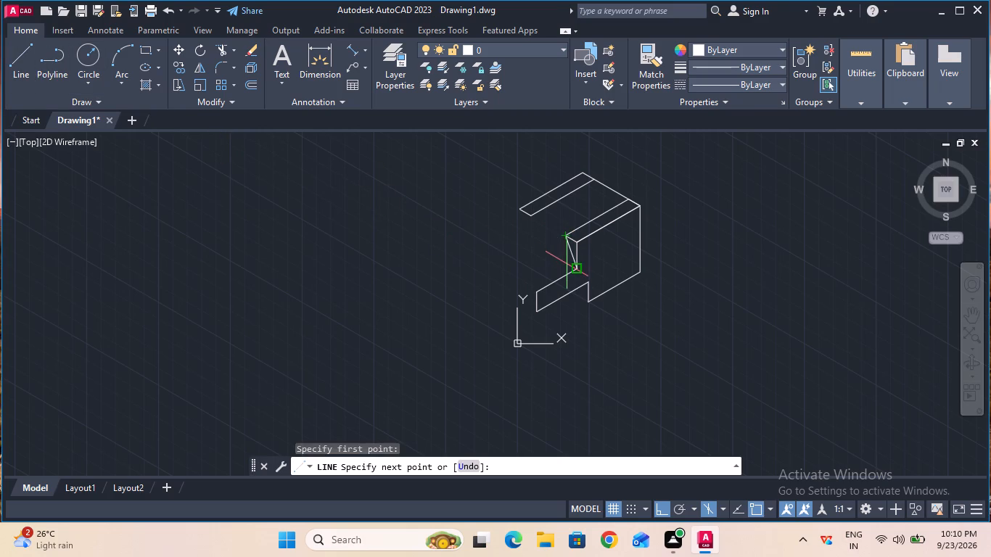
{"action": "type", "text": "20"}
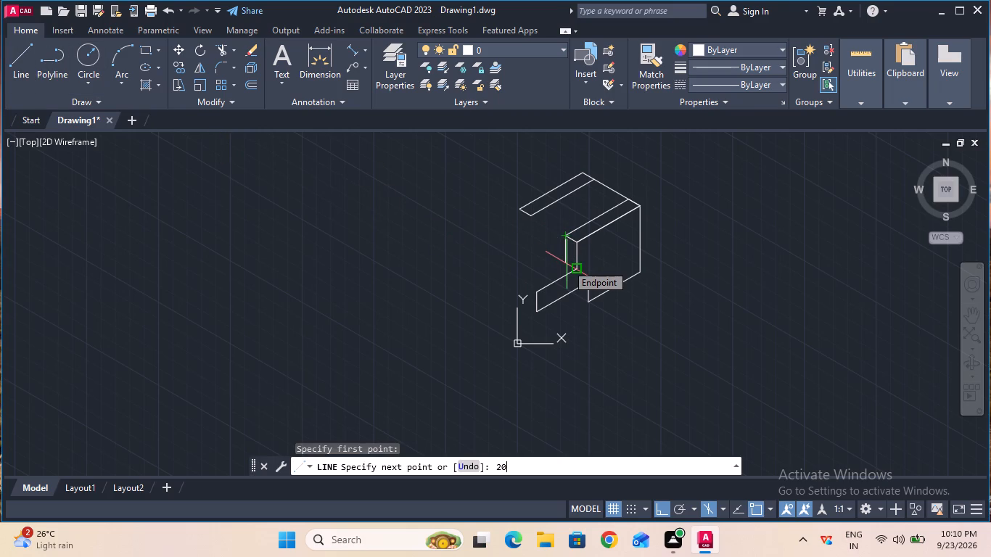
{"action": "key", "text": "Return"}
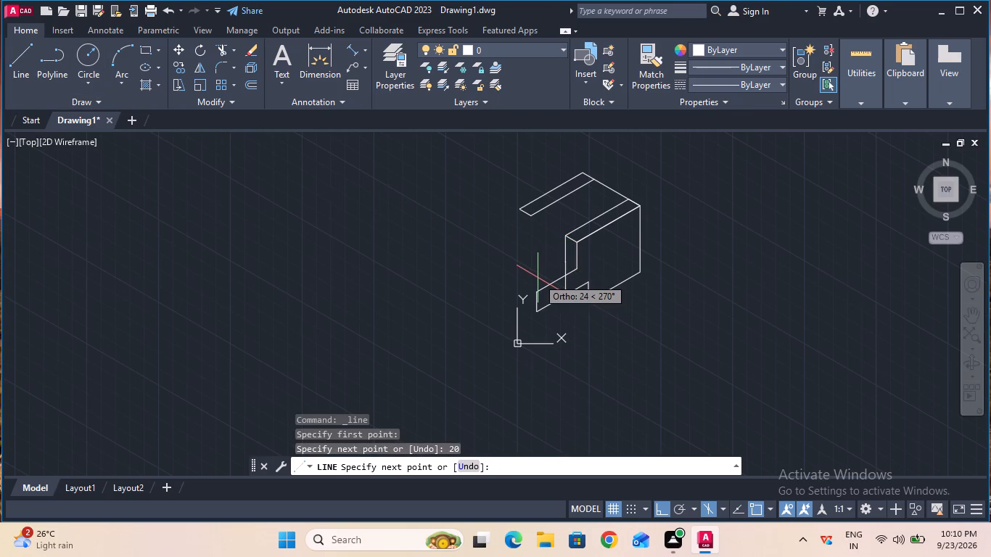
{"action": "key", "text": "F5"}
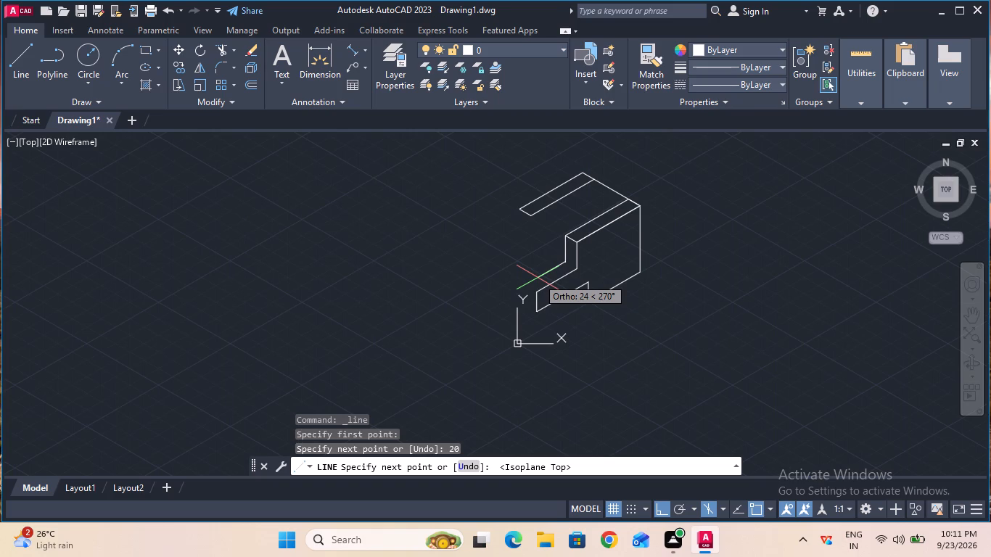
{"action": "type", "text": "35"}
{"action": "key", "text": "Return"}
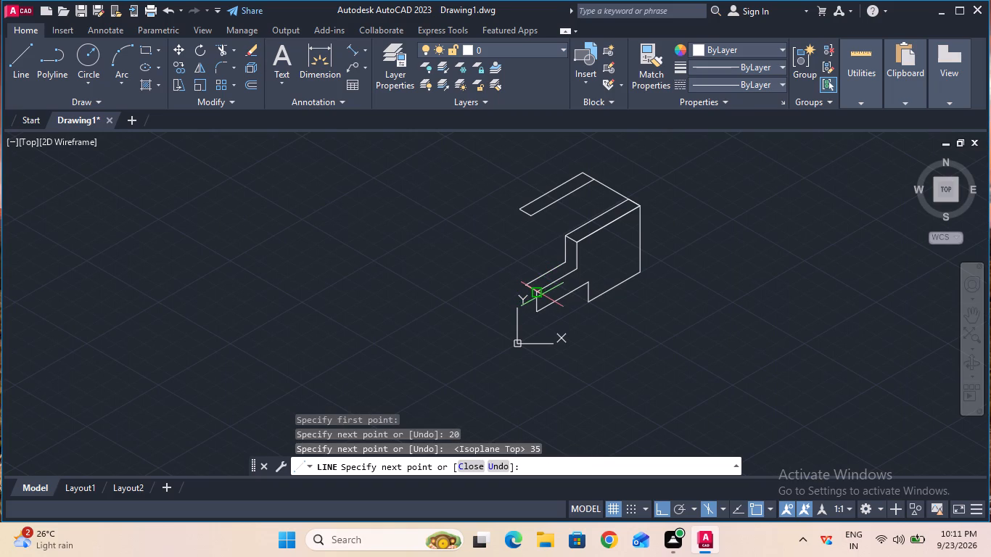
{"action": "left_click", "coordinate": [542, 295]}
{"action": "key", "text": "Escape"}
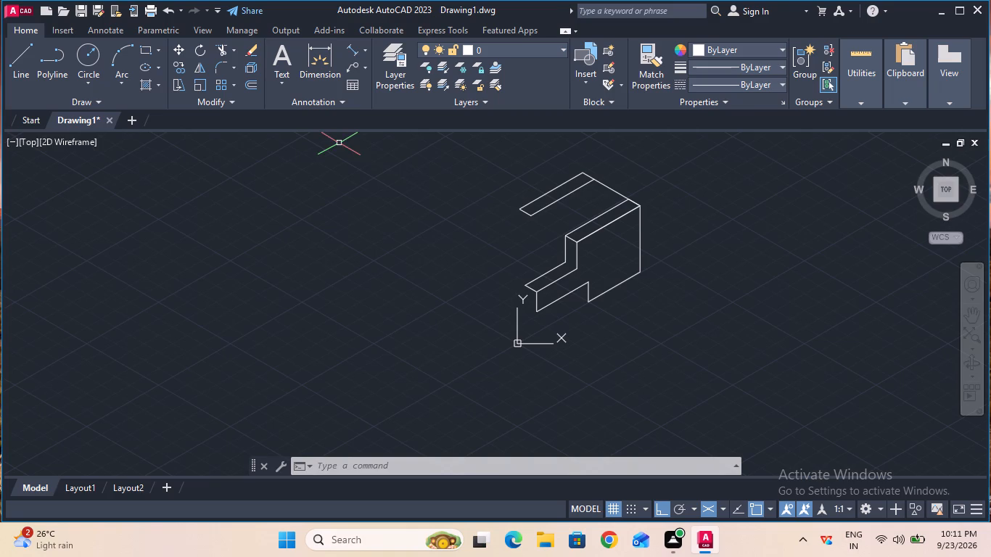
Trim away the inner 35-long line parallel to the lower step edge.
{"action": "double_click", "coordinate": [222, 44]}
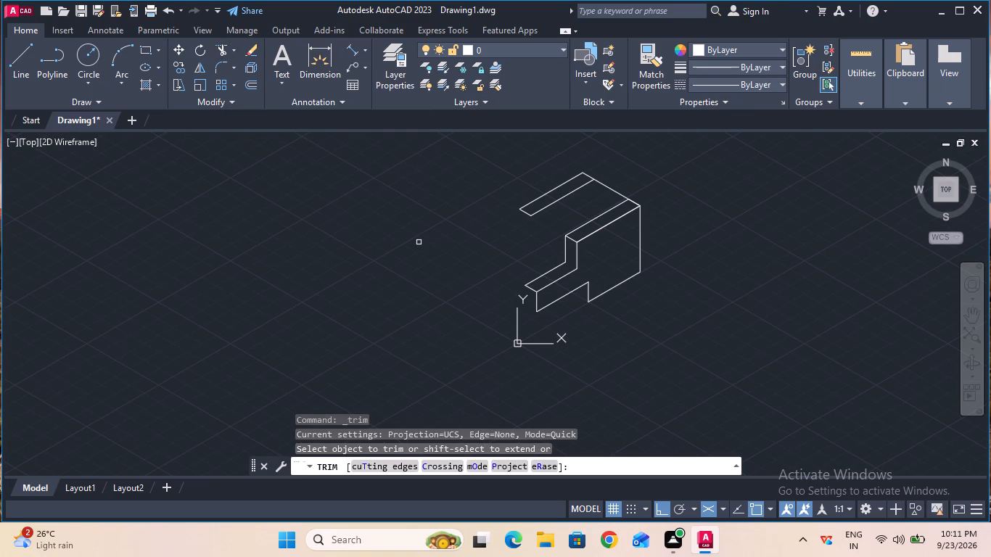
{"action": "double_click", "coordinate": [541, 278]}
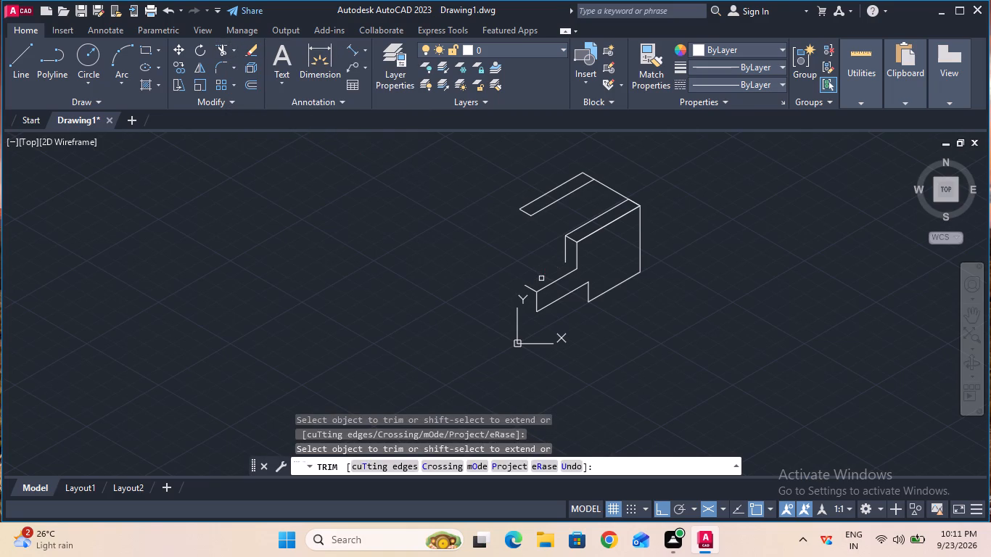
{"action": "key", "text": "Escape"}
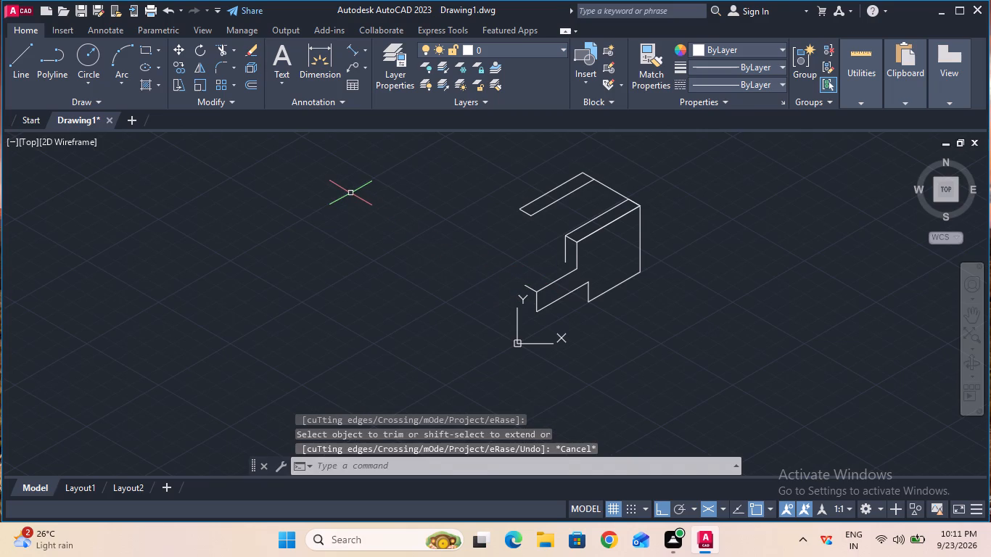
Draw a 19-long line along 150° from the lower end of the outer 15-long vertical.
{"action": "left_click", "coordinate": [17, 68]}
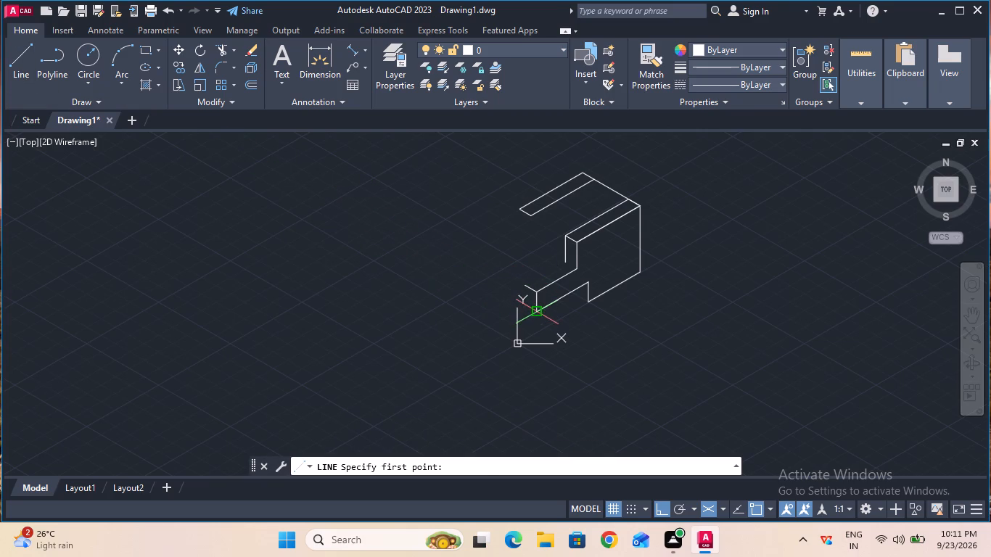
{"action": "left_click", "coordinate": [535, 315]}
{"action": "key", "text": "1"}
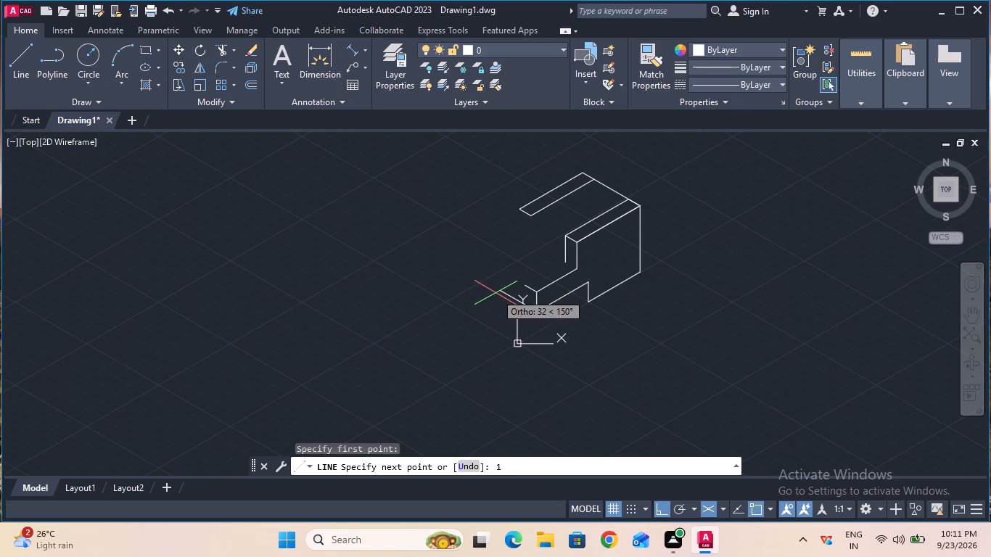
{"action": "key", "text": "9"}
{"action": "key", "text": "Return"}
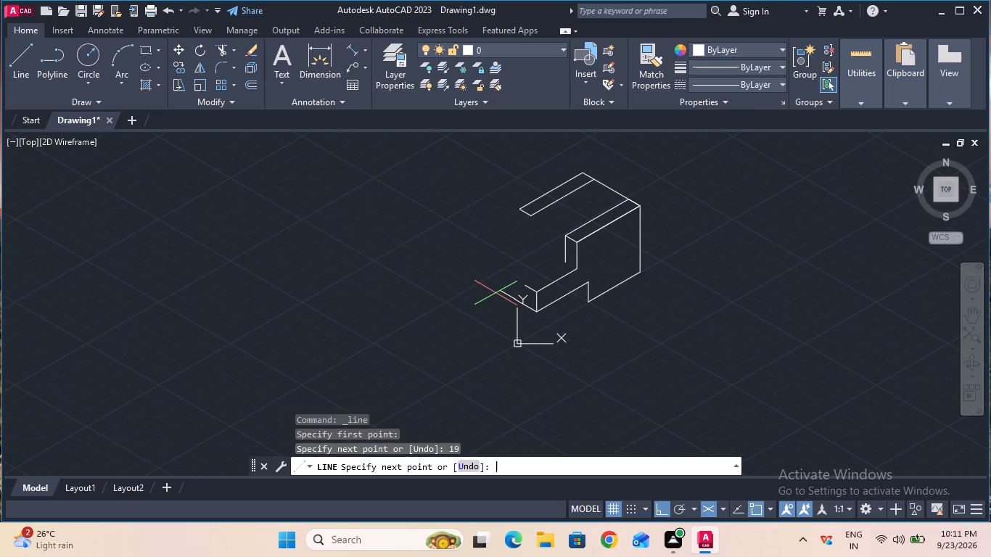
{"action": "key", "text": "Escape"}
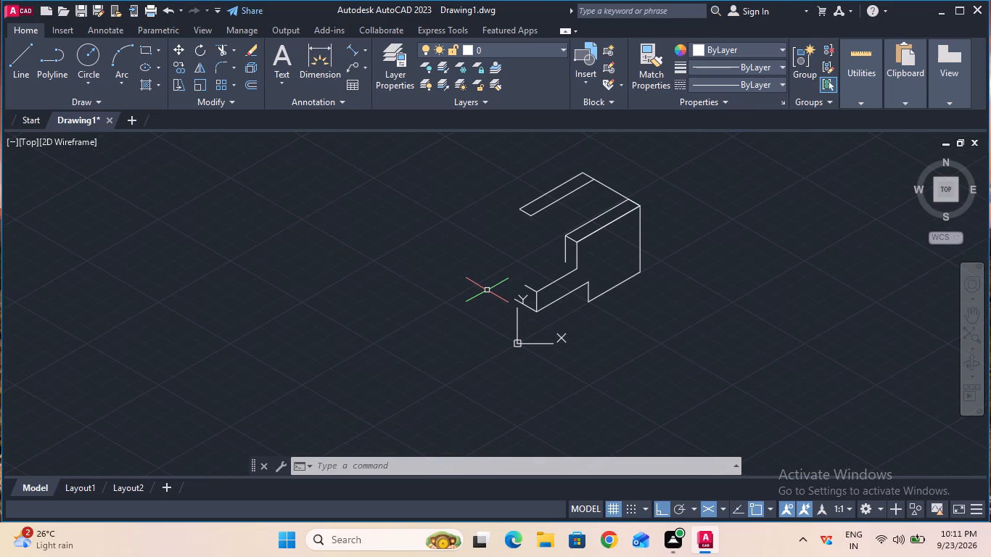
From the free end of the lower 19-long line, draw a line 15 up and join it to the near arm's short top-edge endpoint.
{"action": "left_click", "coordinate": [30, 64]}
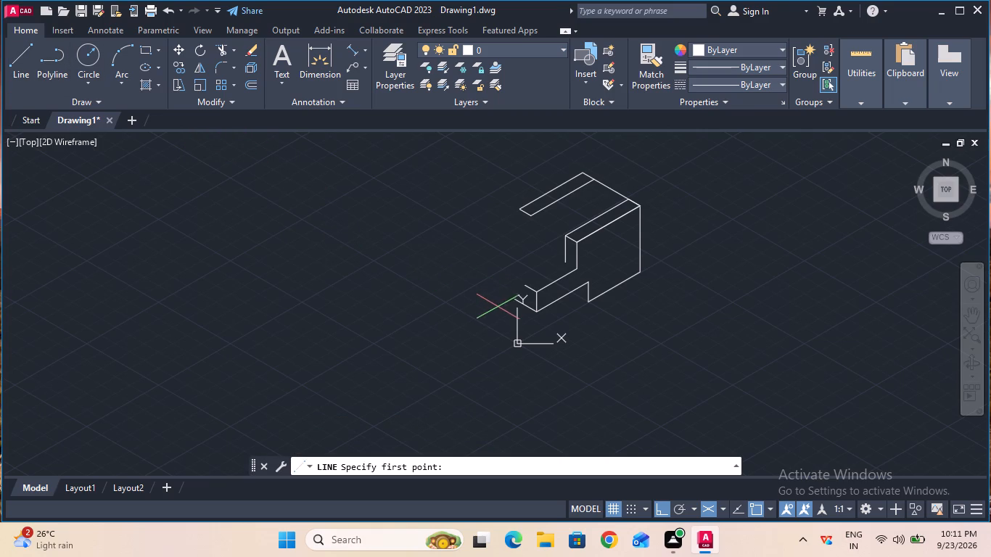
{"action": "left_click", "coordinate": [511, 302]}
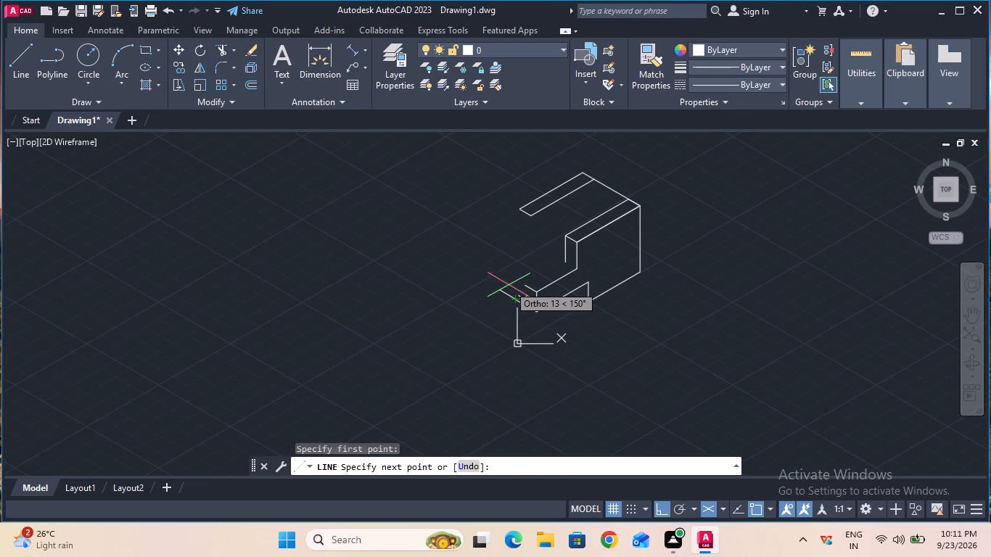
{"action": "key", "text": "F5"}
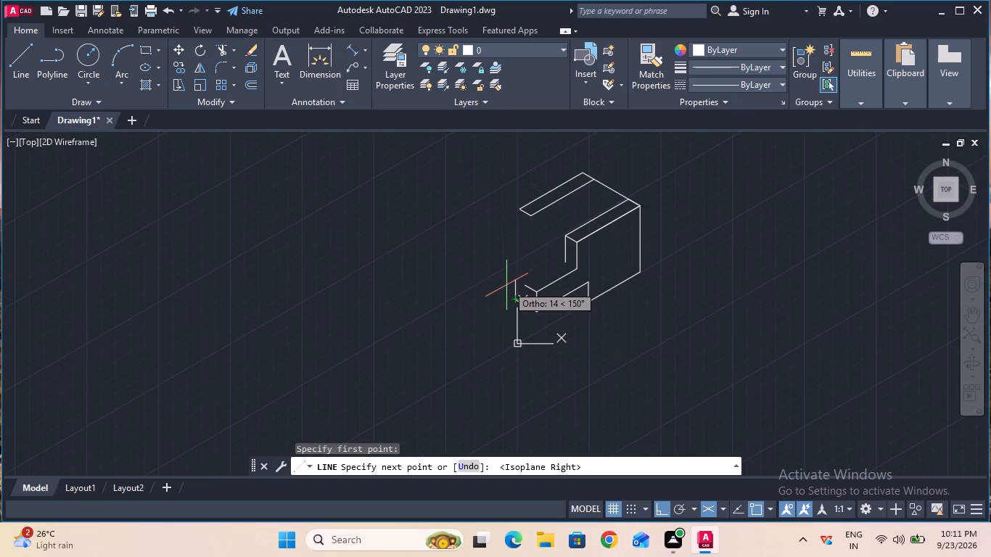
{"action": "type", "text": "15"}
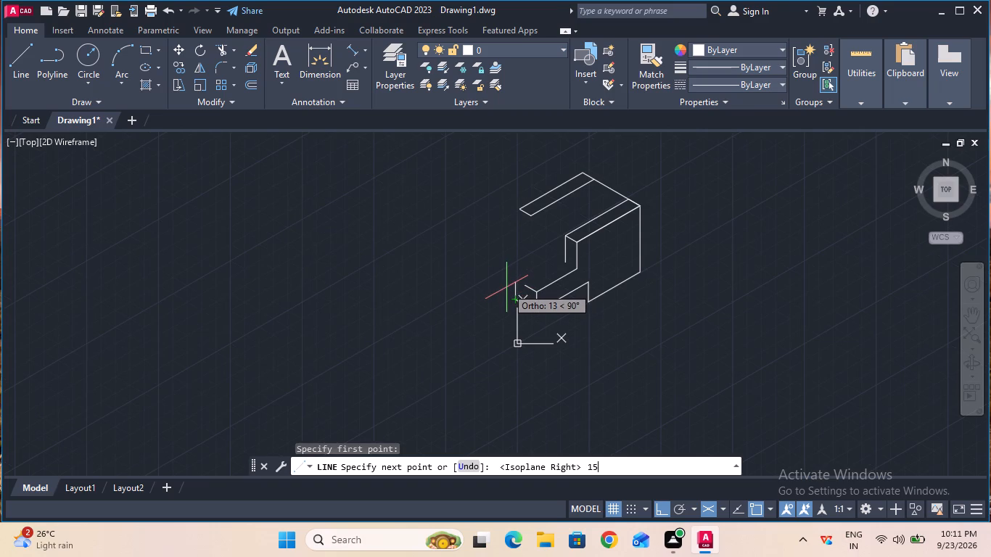
{"action": "key", "text": "Return"}
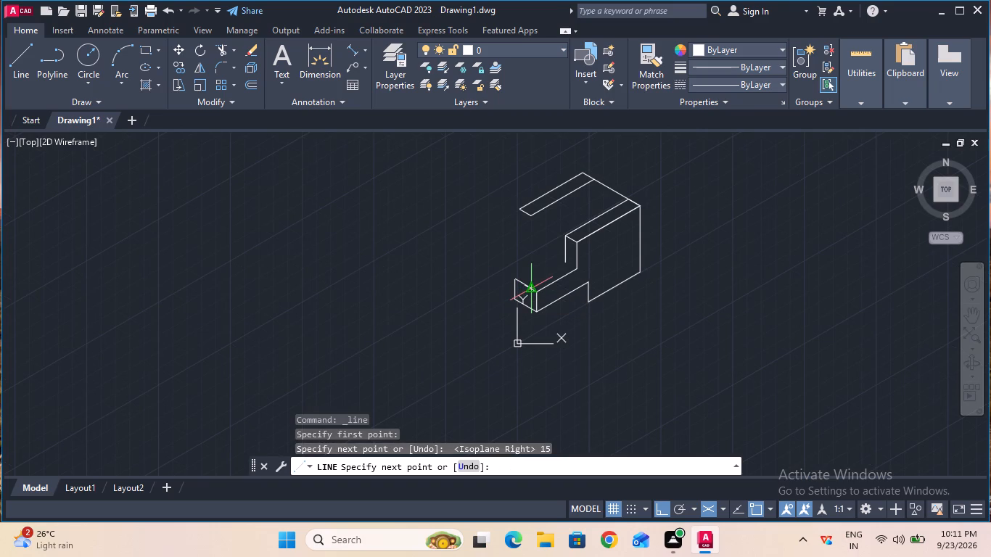
{"action": "key", "text": "F5"}
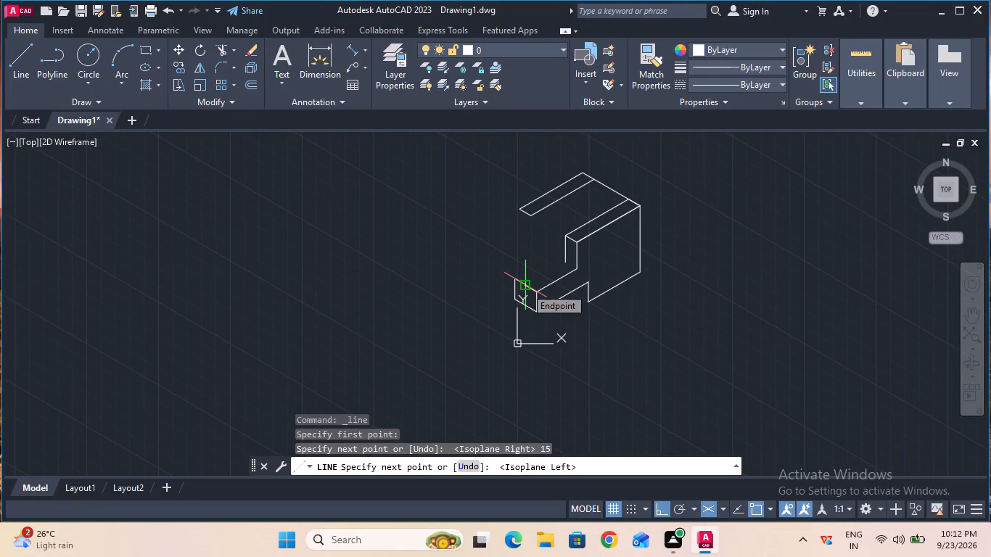
{"action": "left_click", "coordinate": [525, 287]}
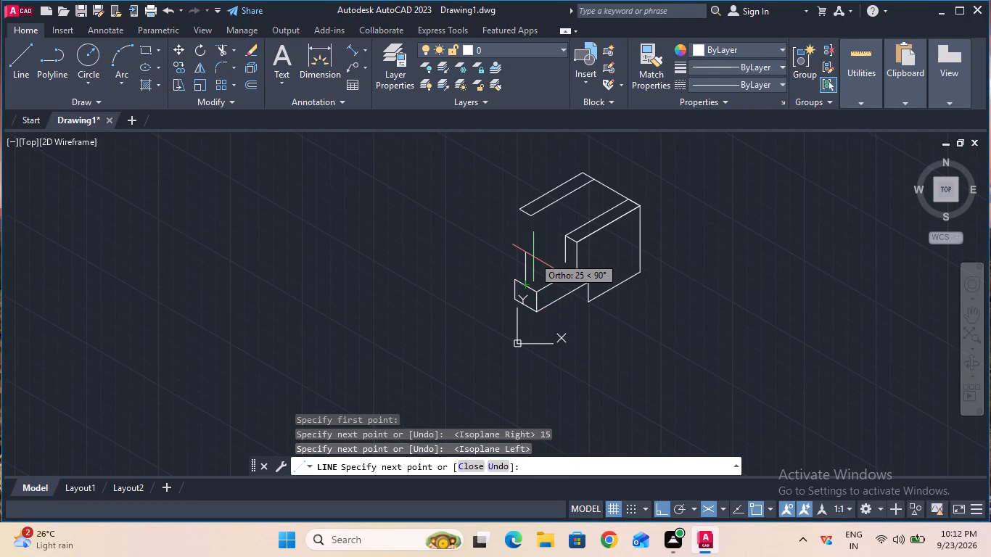
{"action": "key", "text": "Escape"}
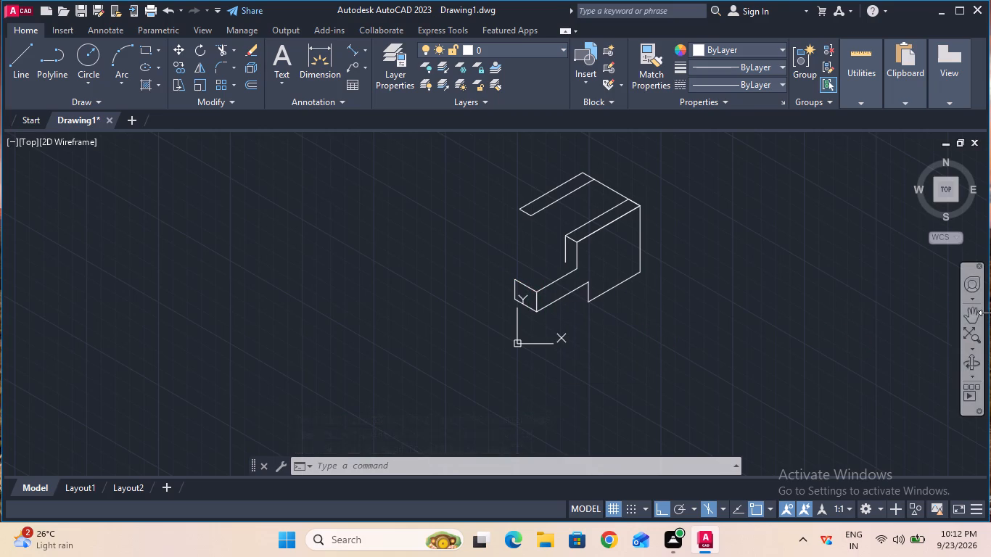
Draw a vertical line 20 down from the far rail's inner end corner.
{"action": "left_click", "coordinate": [967, 317]}
{"action": "left_click_drag", "start_coordinate": [574, 336], "coordinate": [607, 386]}
{"action": "scroll", "coordinate": [607, 386], "scroll_direction": "up", "scroll_amount": 2, "text": "ctrl"}
{"action": "scroll", "coordinate": [607, 386], "scroll_direction": "down", "scroll_amount": 2, "text": "ctrl"}
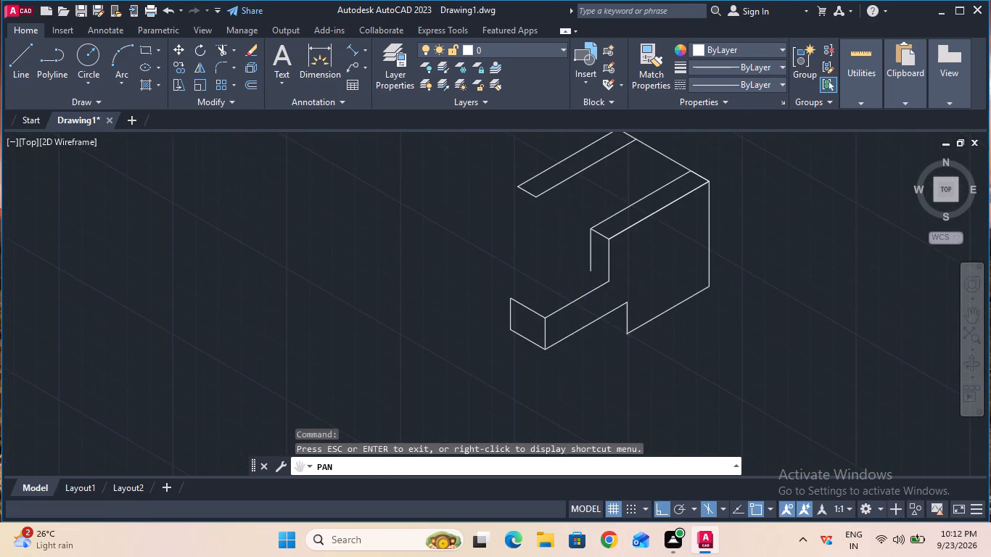
{"action": "scroll", "coordinate": [568, 320], "scroll_direction": "up", "scroll_amount": 1, "text": "ctrl"}
{"action": "key", "text": "Escape"}
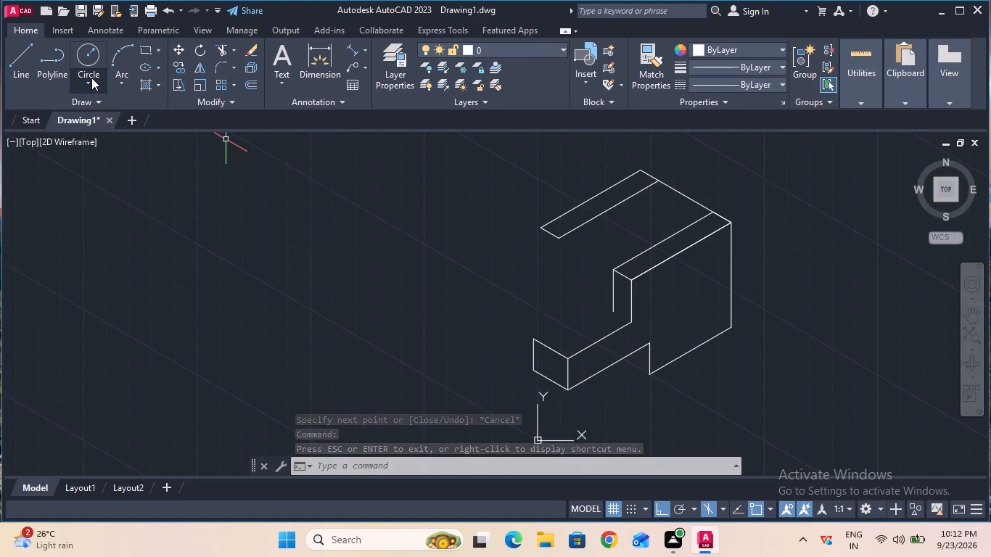
{"action": "left_click", "coordinate": [12, 67]}
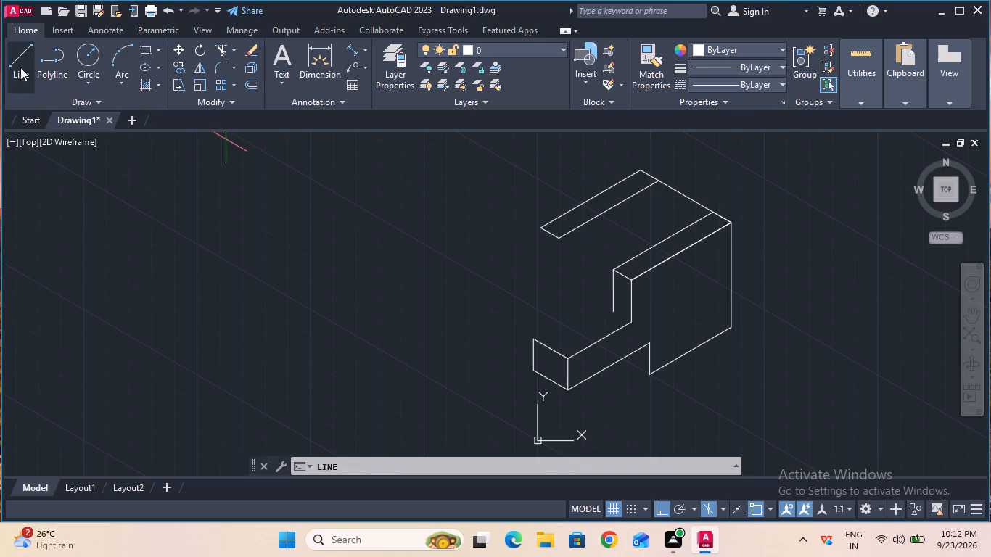
{"action": "left_click", "coordinate": [559, 242]}
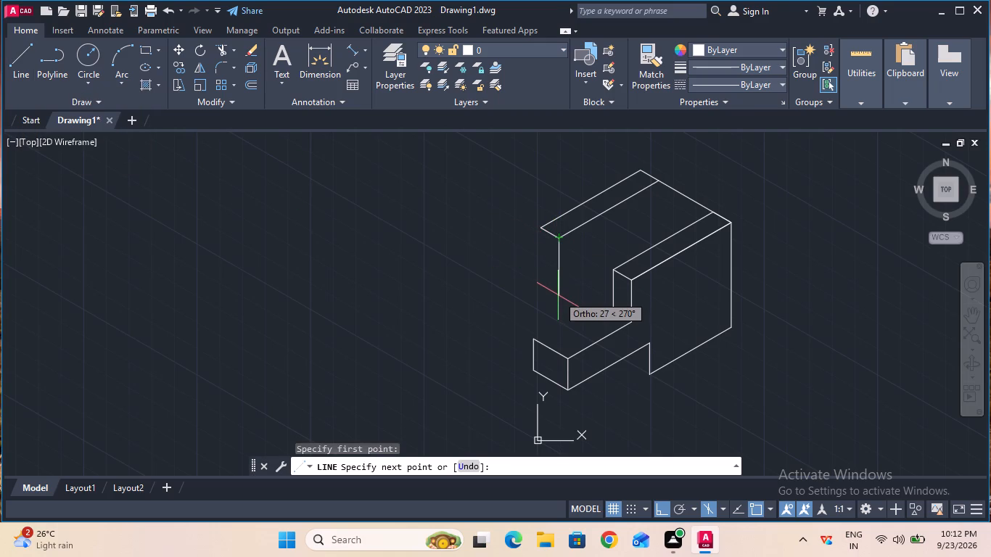
{"action": "type", "text": "20"}
{"action": "key", "text": "Return"}
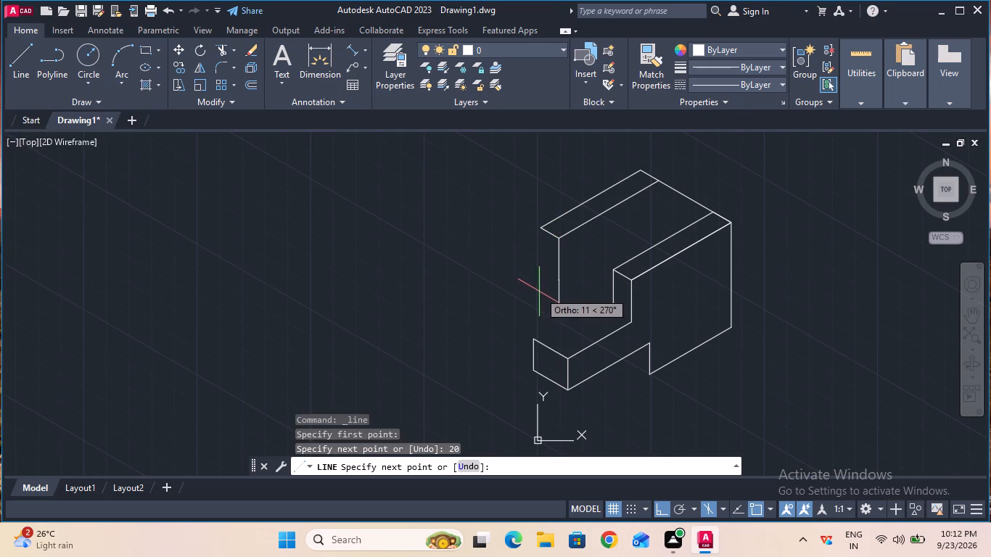
{"action": "key", "text": "Escape"}
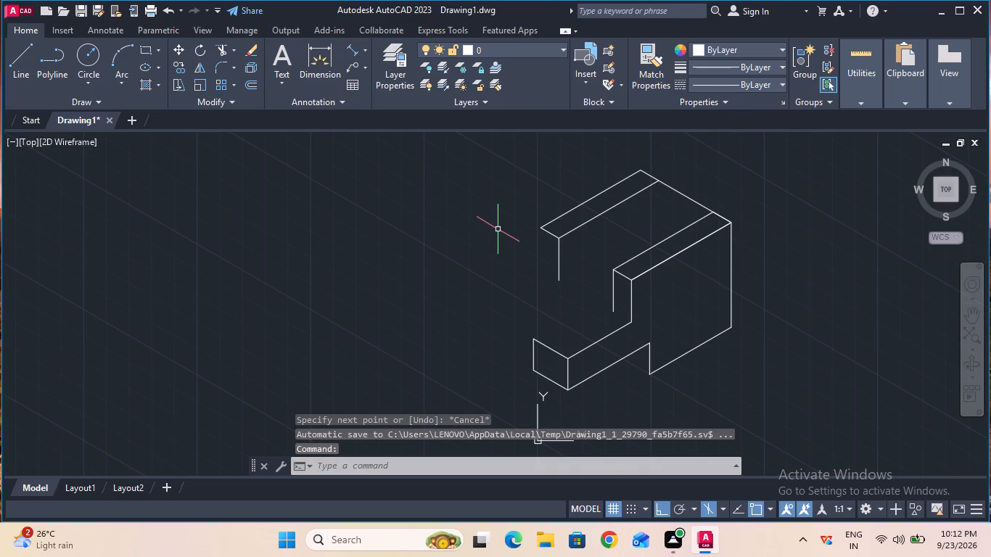
From the far rail's outer end corner, draw connected lines 20 down, 35 along 210° and 19 along 330°.
{"action": "left_click", "coordinate": [22, 73]}
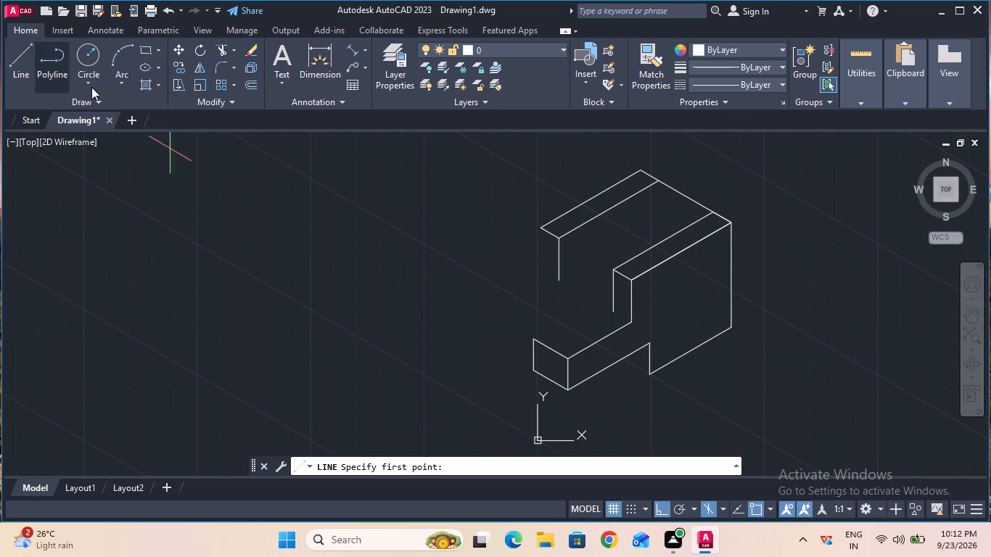
{"action": "left_click", "coordinate": [543, 234]}
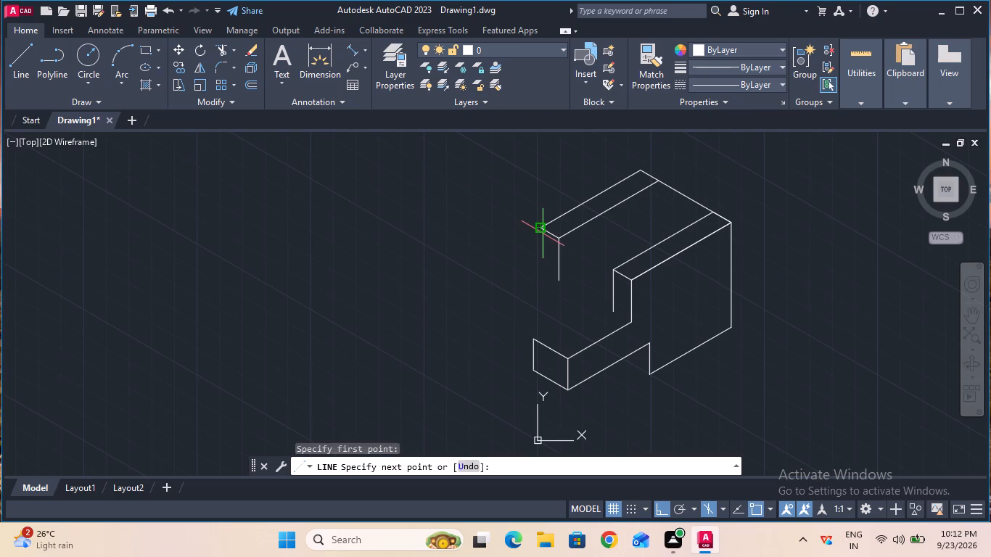
{"action": "key", "text": "2"}
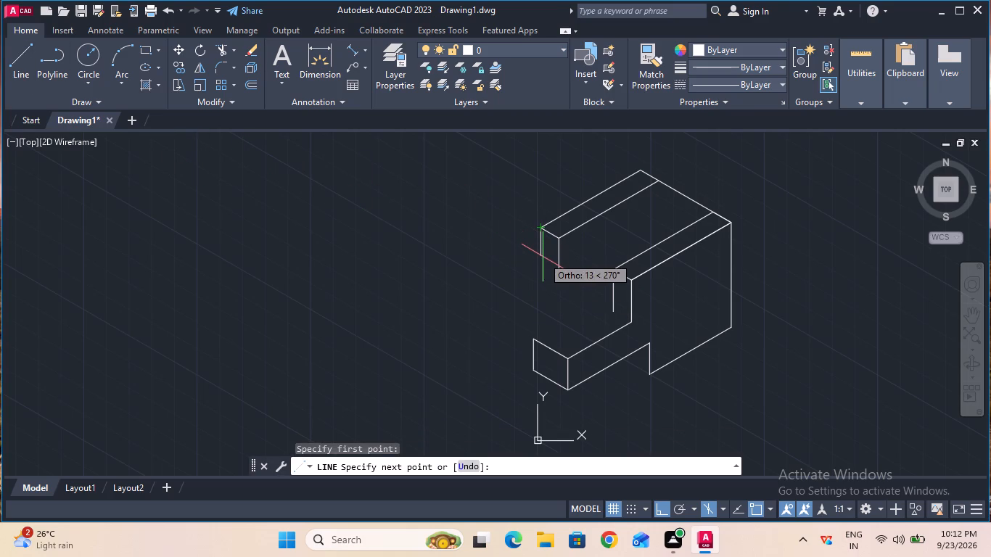
{"action": "key", "text": "0"}
{"action": "key", "text": "Return"}
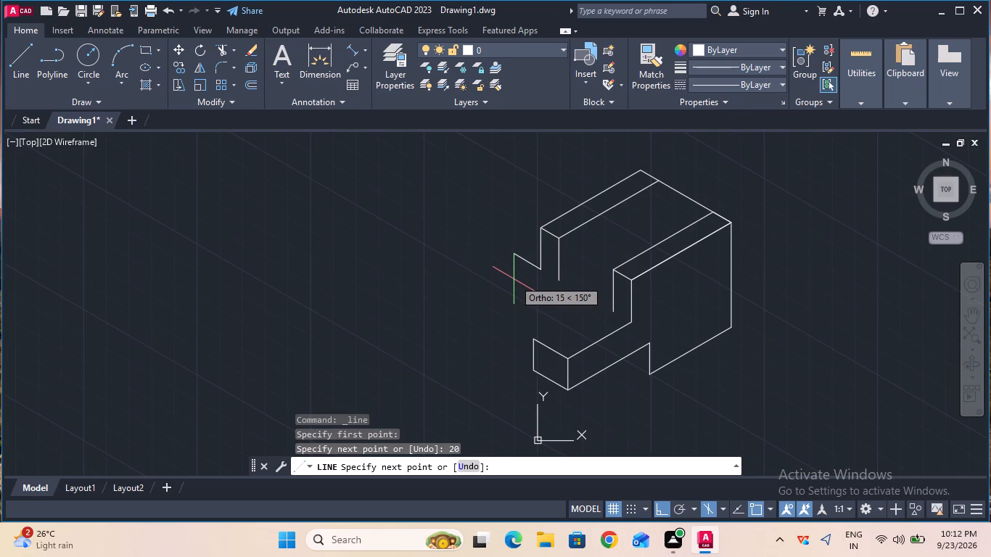
{"action": "key", "text": "F5"}
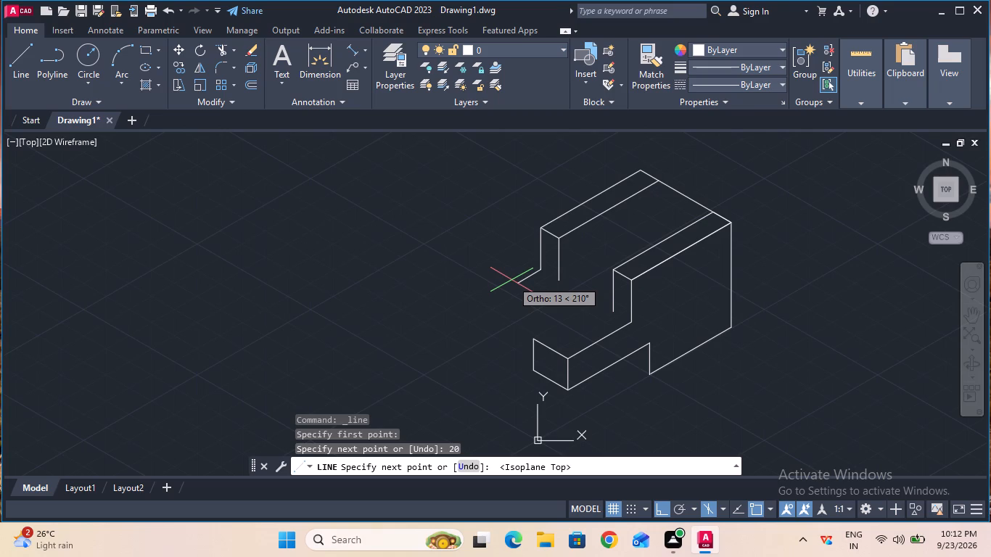
{"action": "type", "text": "35"}
{"action": "key", "text": "Return"}
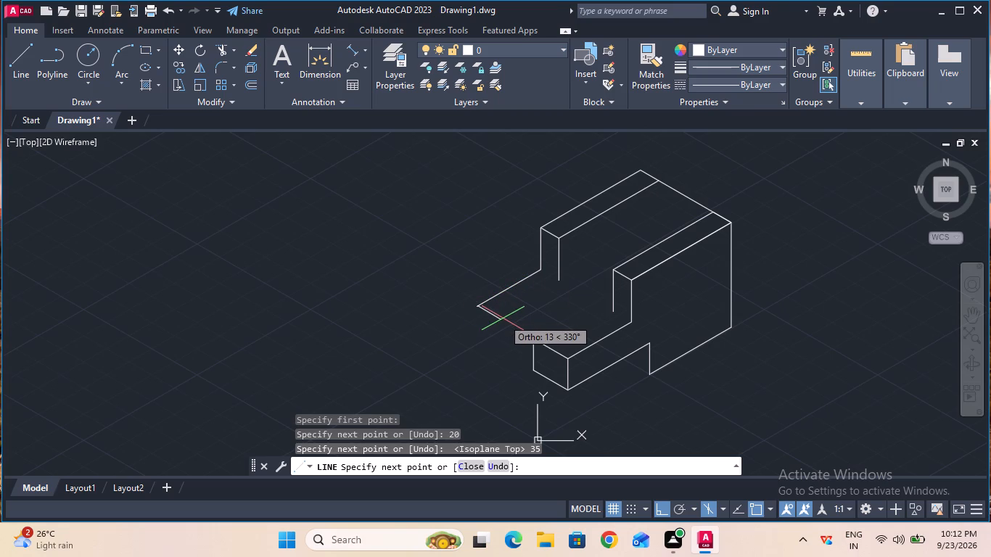
{"action": "key", "text": "1"}
{"action": "key", "text": "9"}
{"action": "key", "text": "Return"}
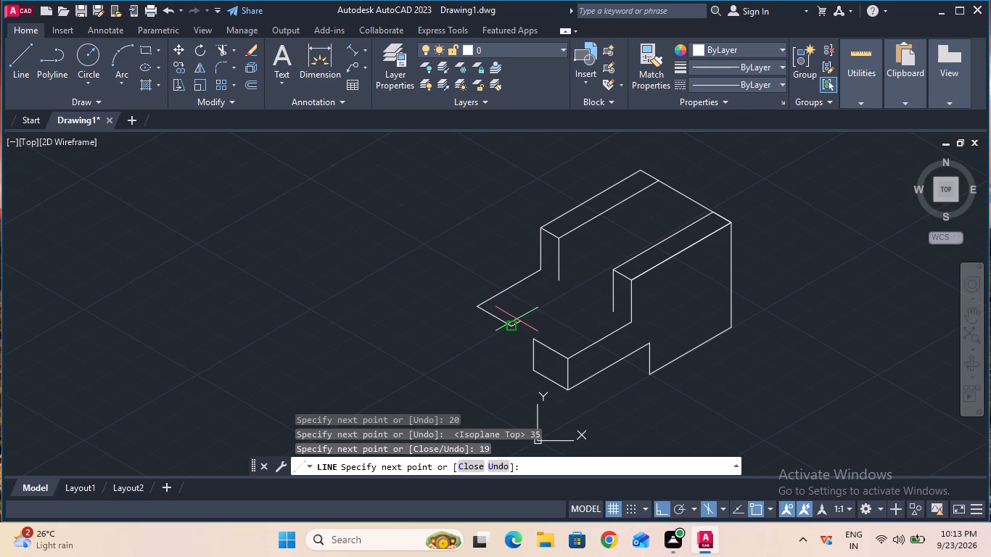
{"action": "key", "text": "Escape"}
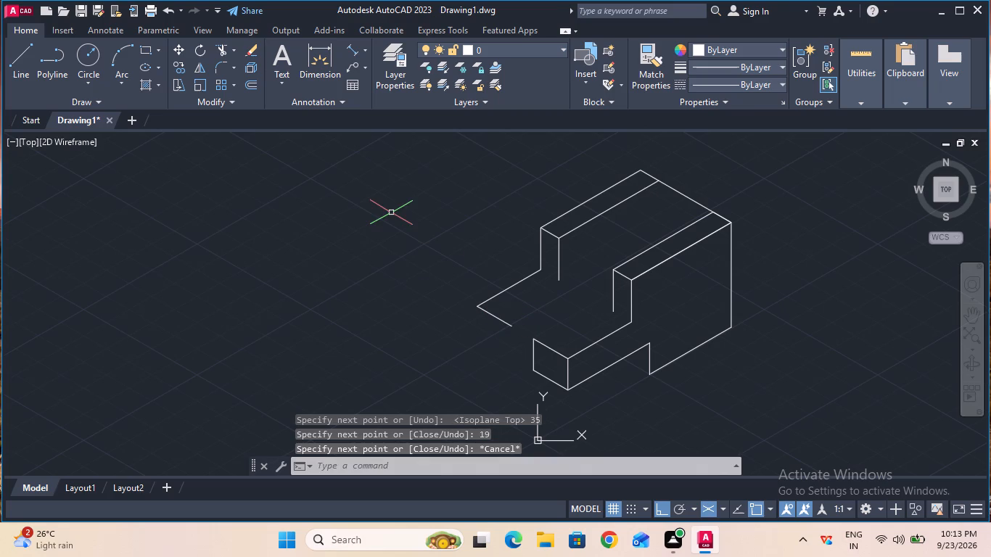
Complete the far arm's end face from its outer top corner with lines 15 down, 19 along 330°, and up to the top edge's endpoint.
{"action": "left_click", "coordinate": [29, 51]}
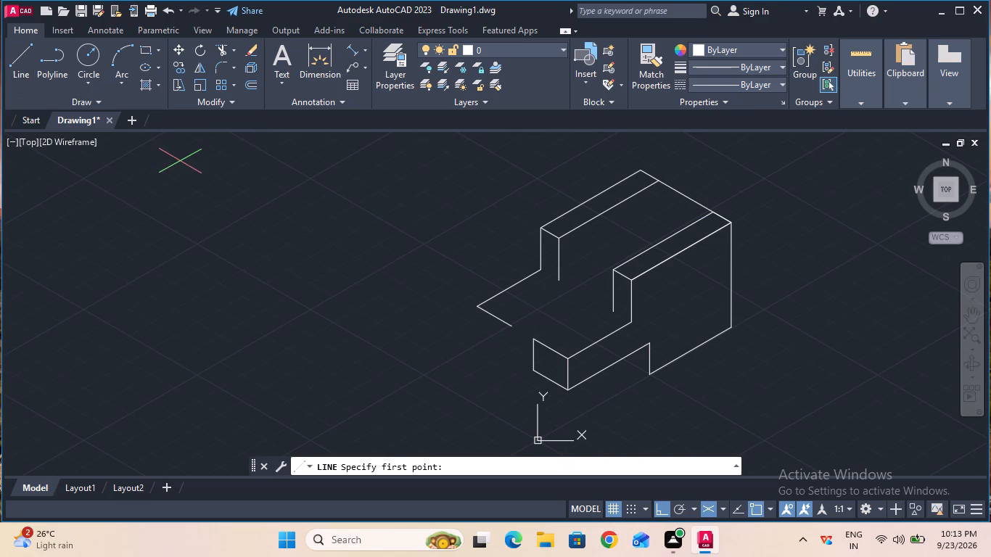
{"action": "left_click", "coordinate": [480, 309]}
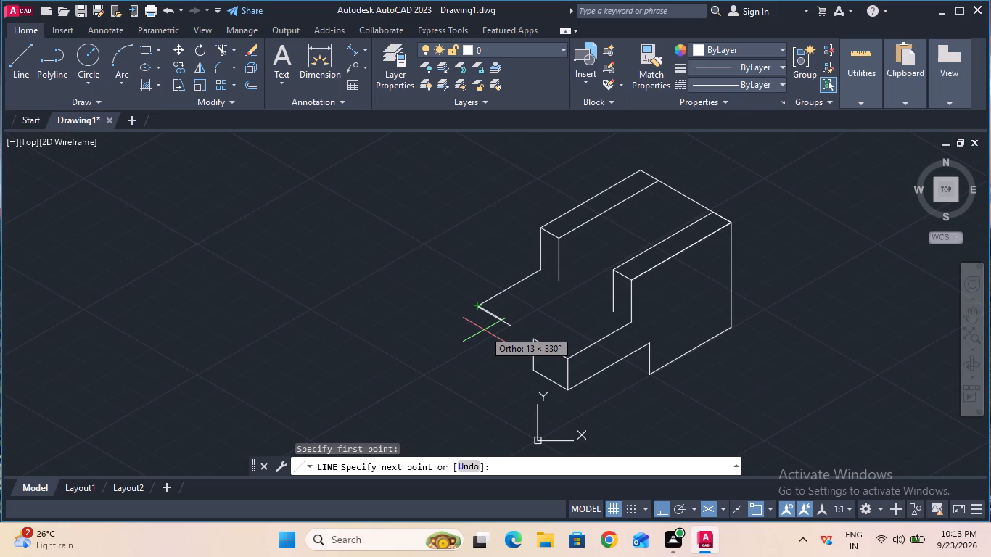
{"action": "key", "text": "F5"}
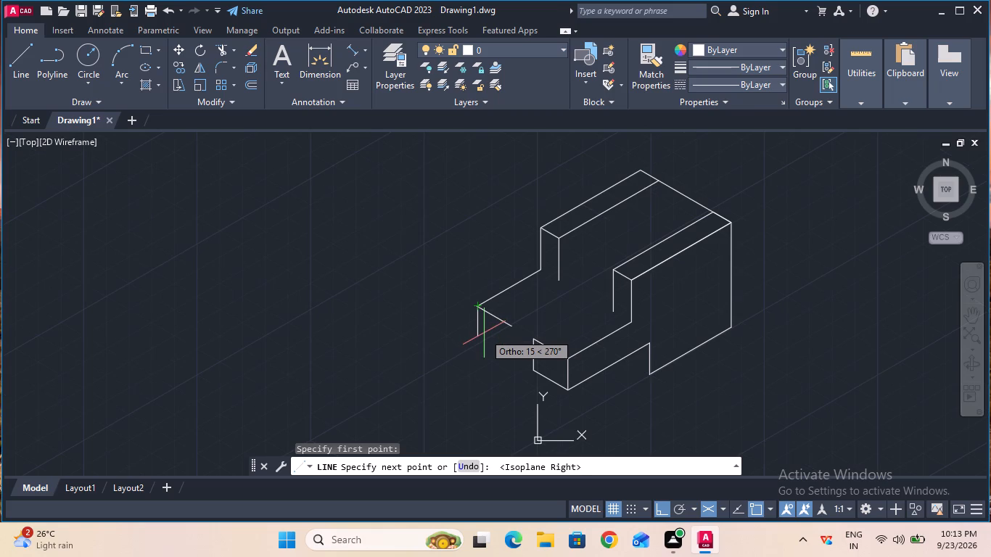
{"action": "type", "text": "15"}
{"action": "key", "text": "Return"}
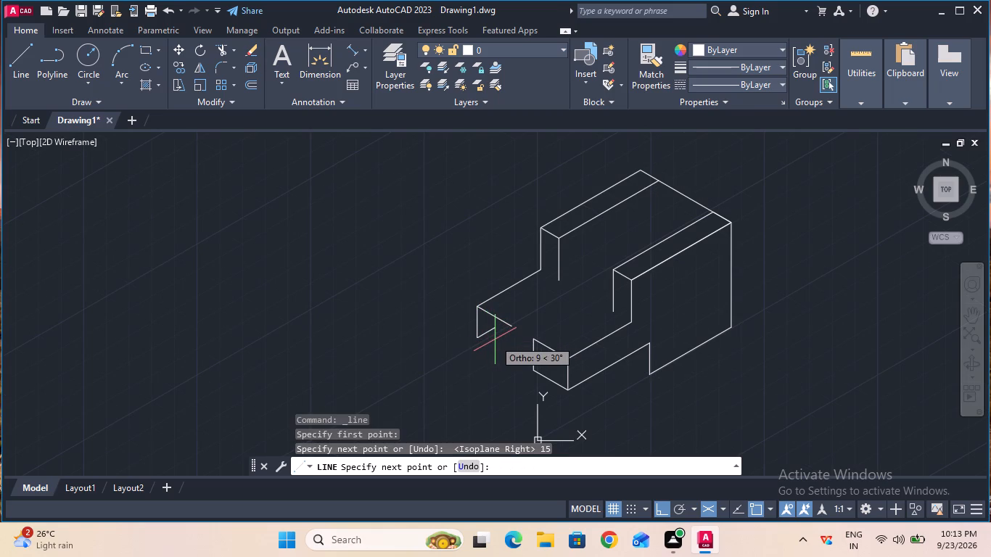
{"action": "key", "text": "F5"}
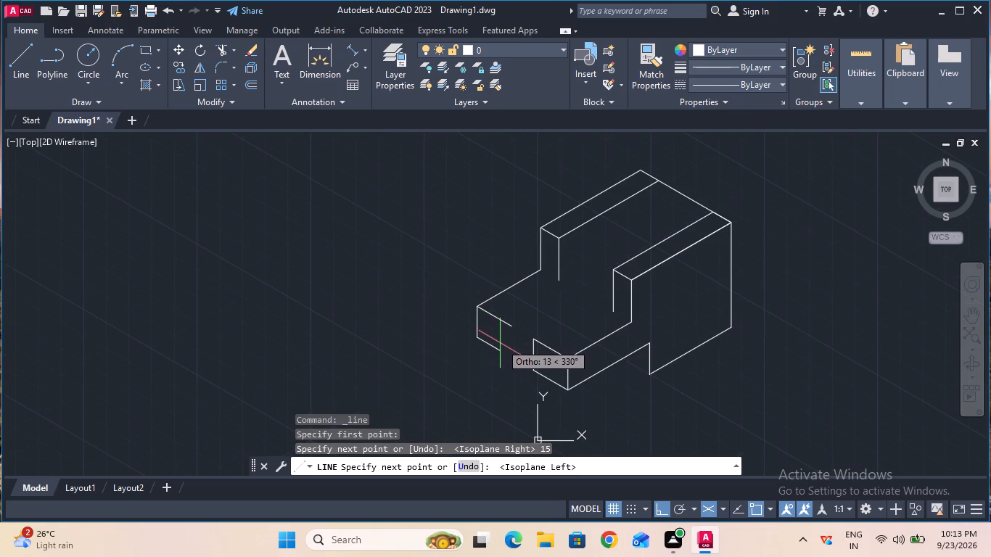
{"action": "key", "text": "1"}
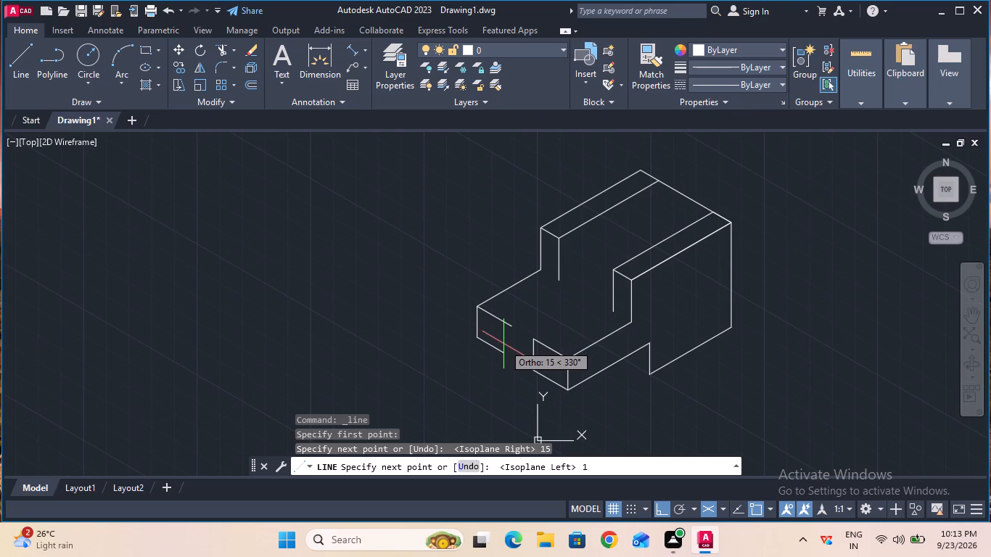
{"action": "key", "text": "9"}
{"action": "key", "text": "Return"}
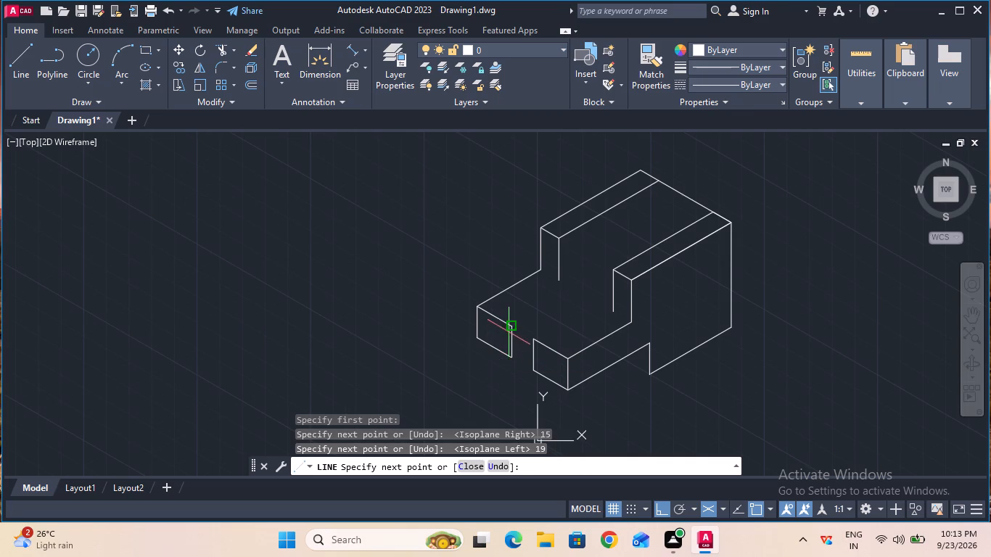
{"action": "left_click", "coordinate": [510, 328]}
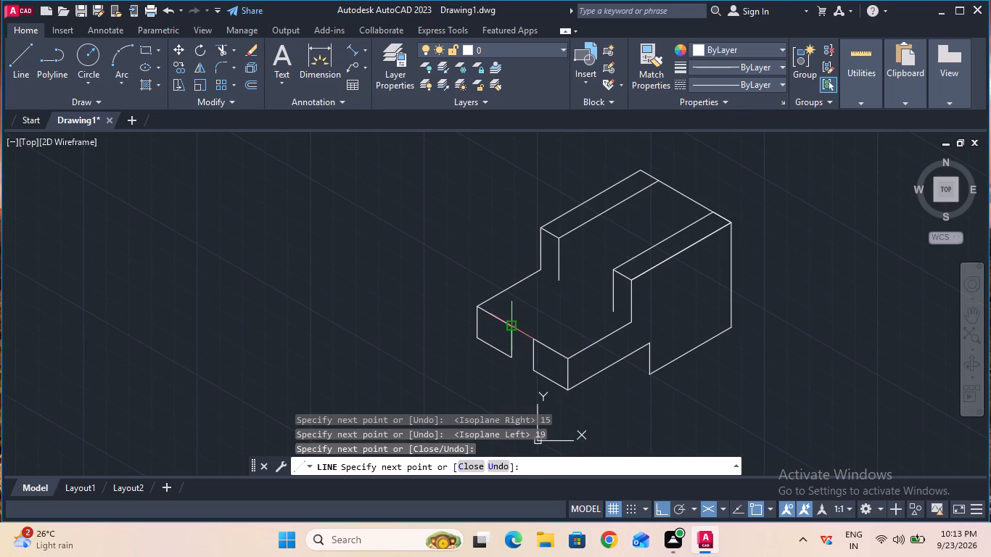
{"action": "key", "text": "Escape"}
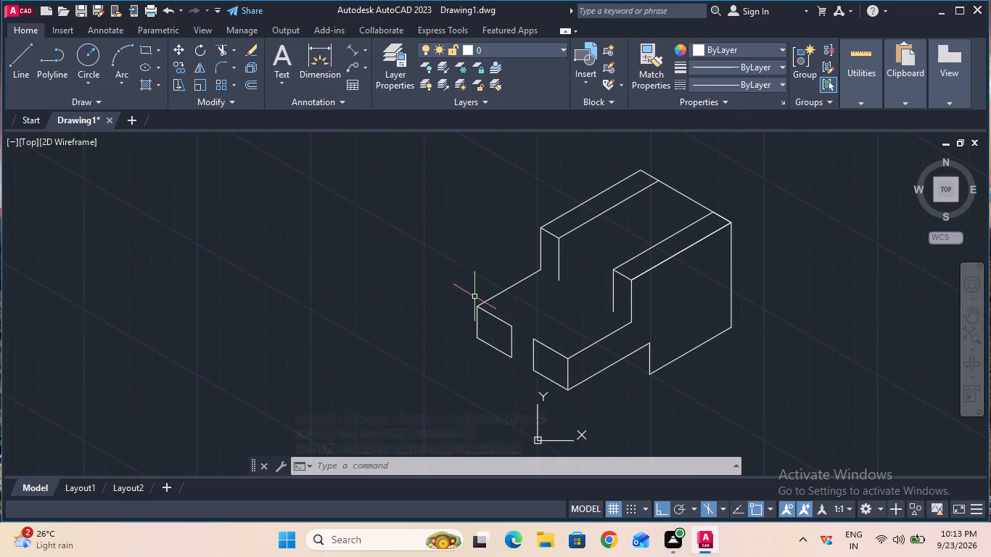
From the body's lower corner at the foot of the relief's vertical edge, draw a line 10 long, parallel to the arms' end-face edges.
{"action": "left_click", "coordinate": [28, 73]}
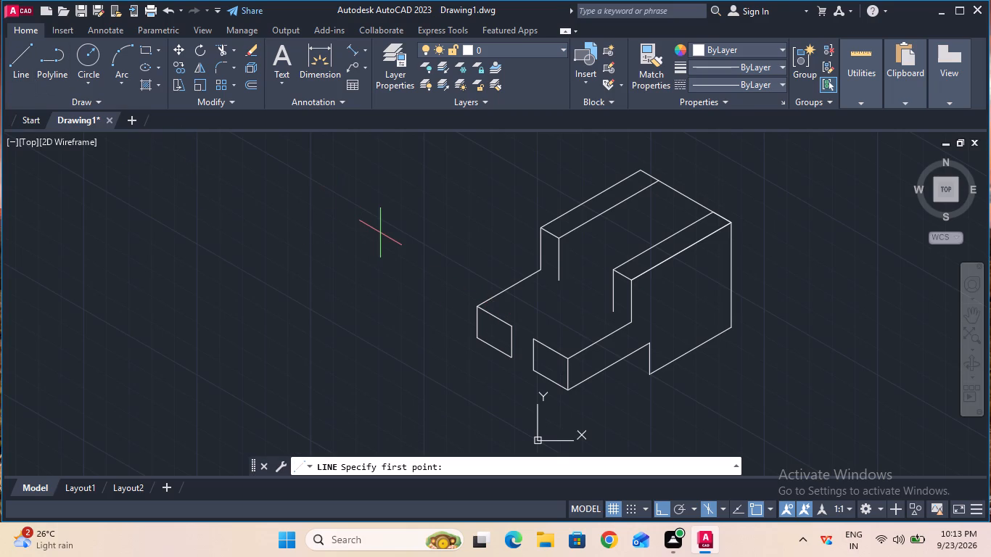
{"action": "key", "text": "F5"}
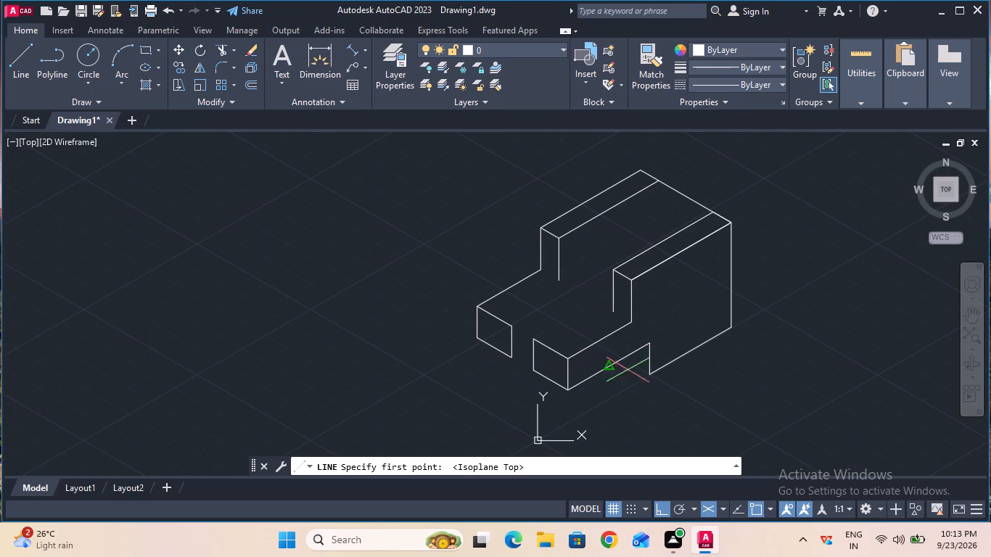
{"action": "left_click", "coordinate": [647, 377]}
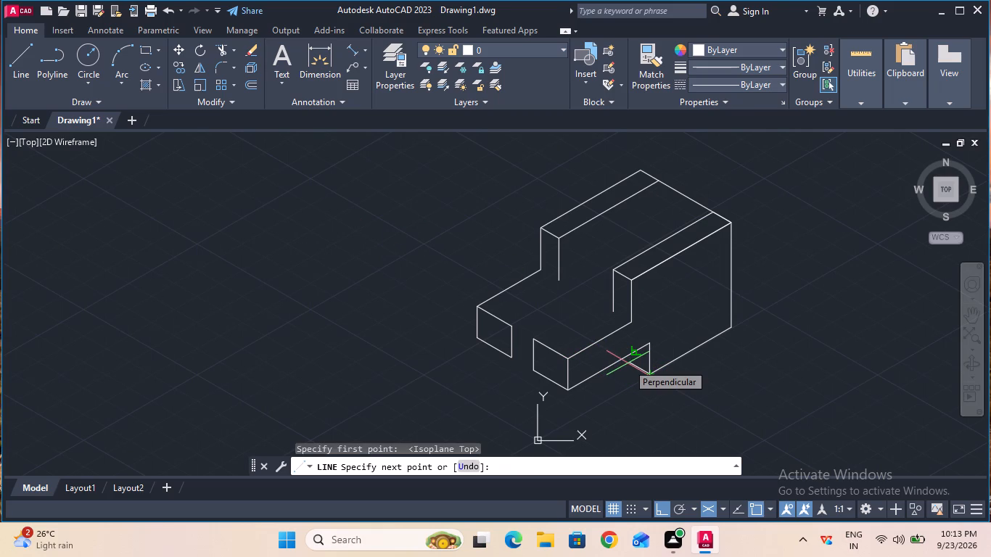
{"action": "type", "text": "10"}
{"action": "key", "text": "Return"}
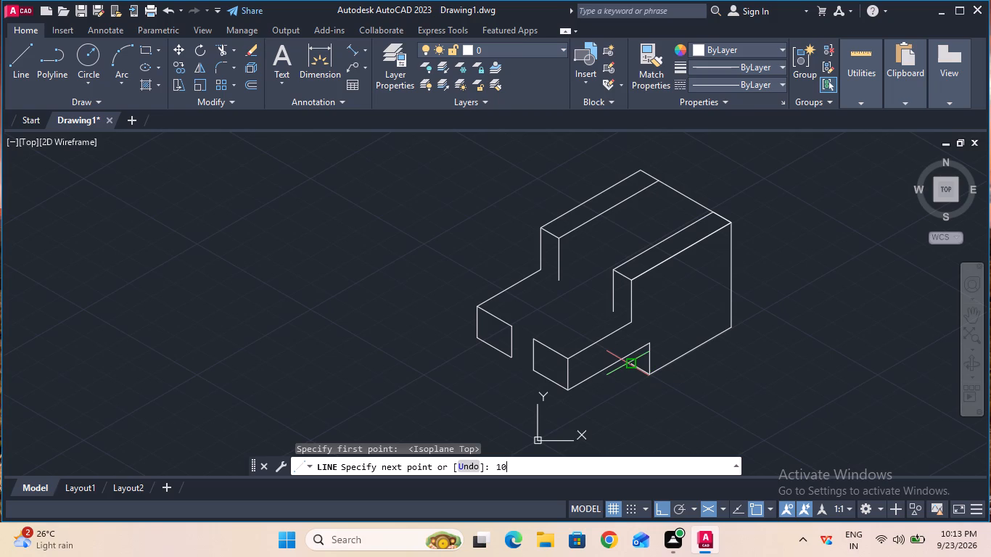
{"action": "key", "text": "Escape"}
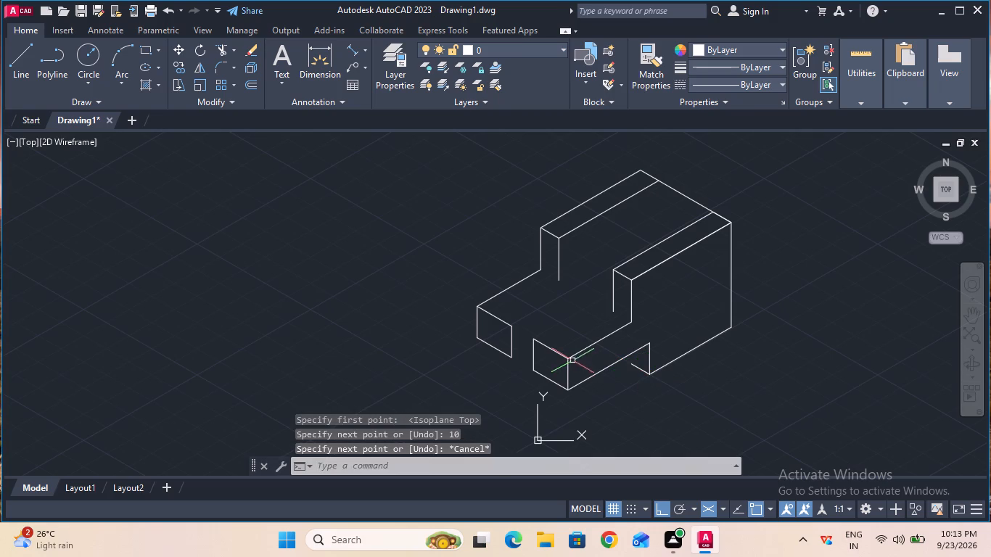
{"action": "left_click", "coordinate": [572, 360]}
{"action": "left_click", "coordinate": [592, 371]}
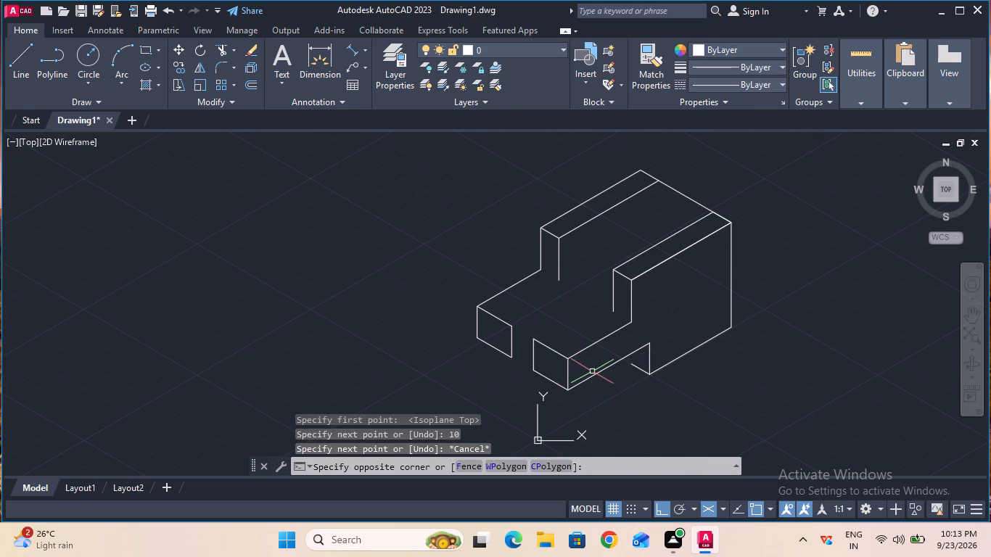
Extend the free end of the 10-long relief line to the near arm's lower edge.
{"action": "left_click", "coordinate": [231, 56]}
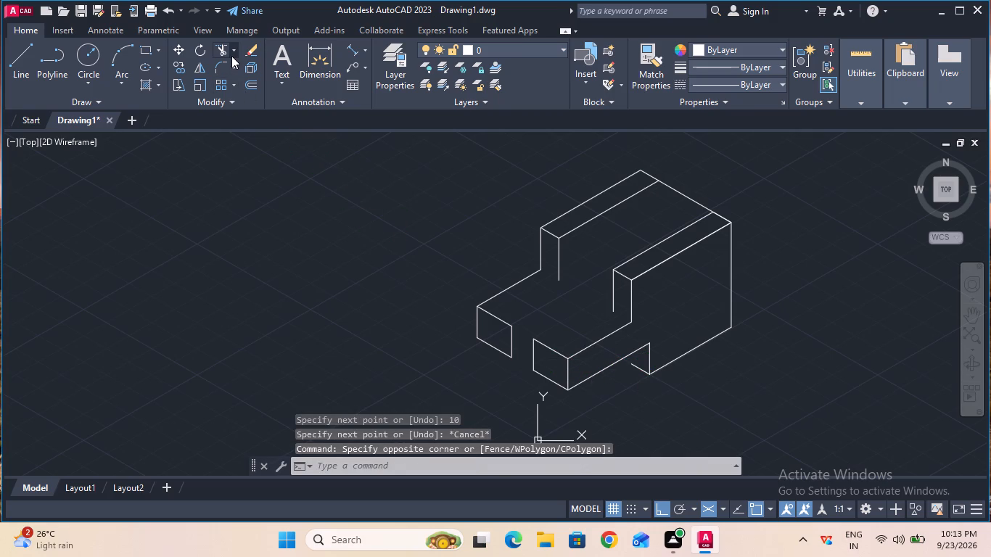
{"action": "left_click", "coordinate": [252, 99]}
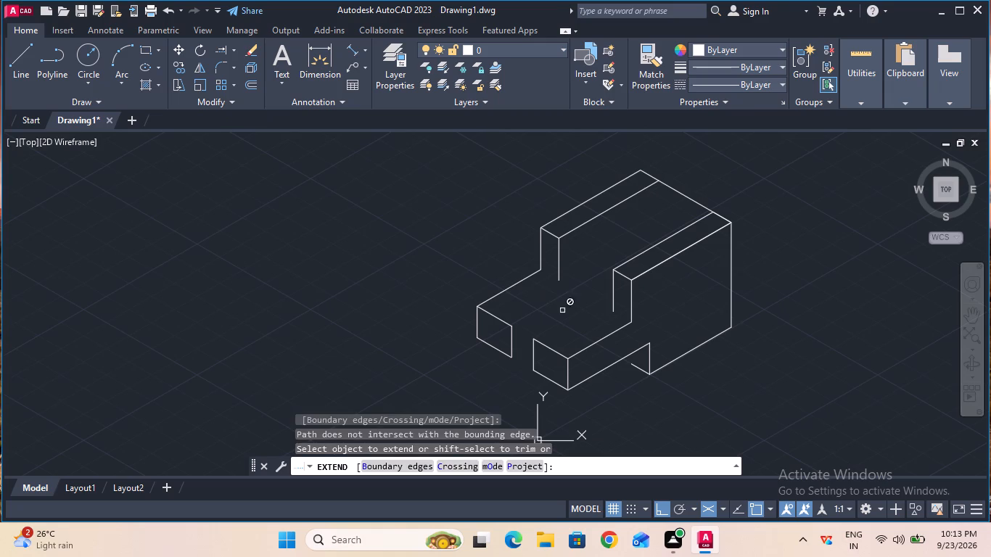
{"action": "left_click", "coordinate": [634, 364]}
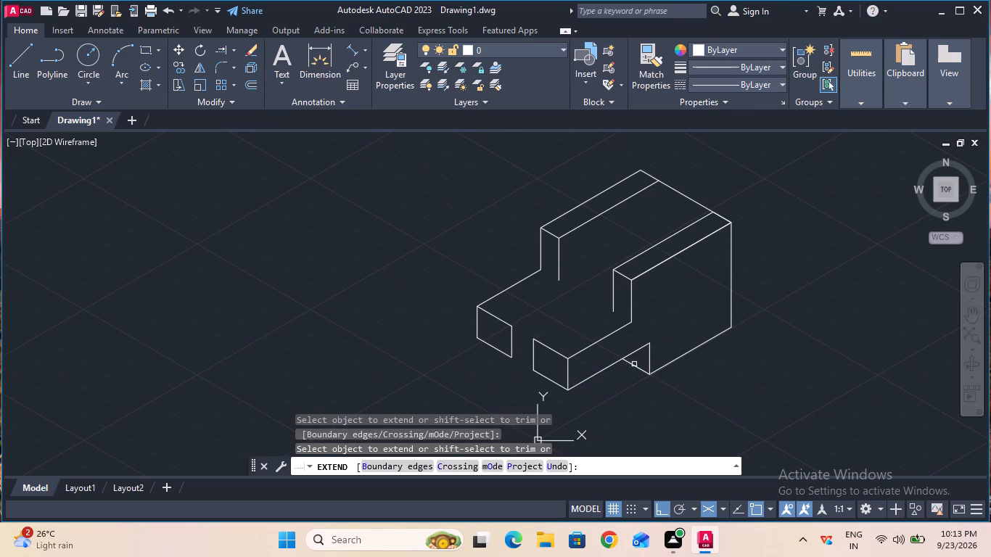
{"action": "key", "text": "Escape"}
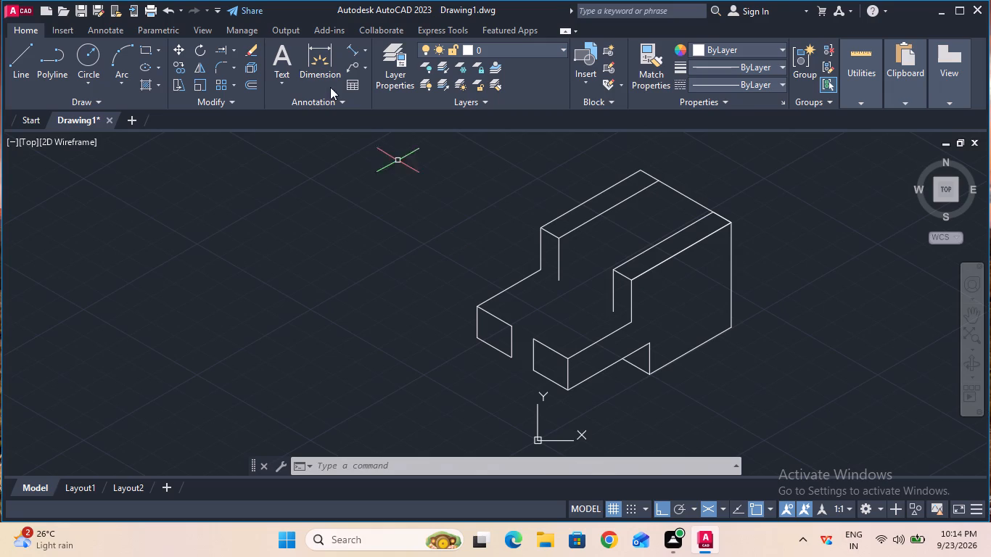
Measure the gap between the facing lower corners of the two arms' end faces with an aligned dimension, without placing it.
{"action": "left_click", "coordinate": [353, 52]}
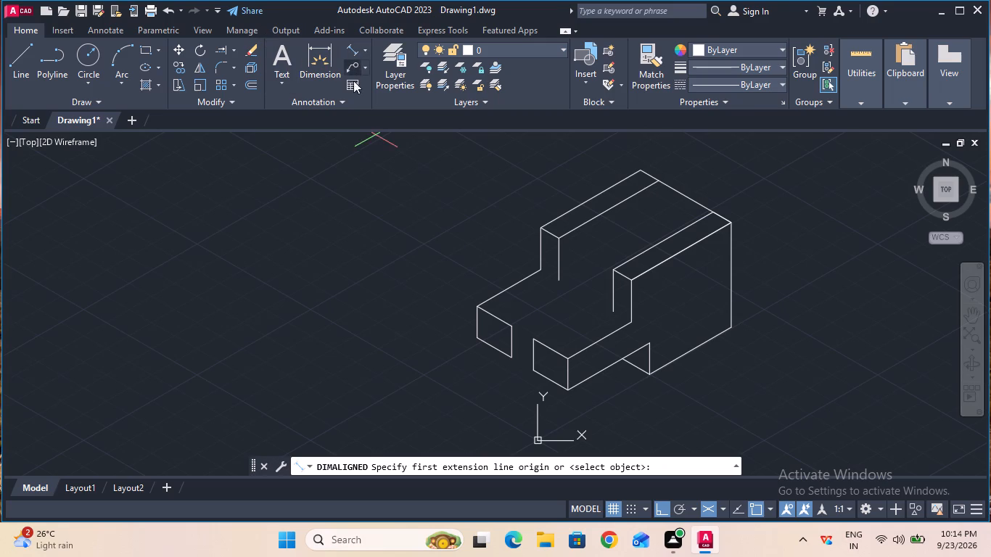
{"action": "left_click", "coordinate": [512, 362]}
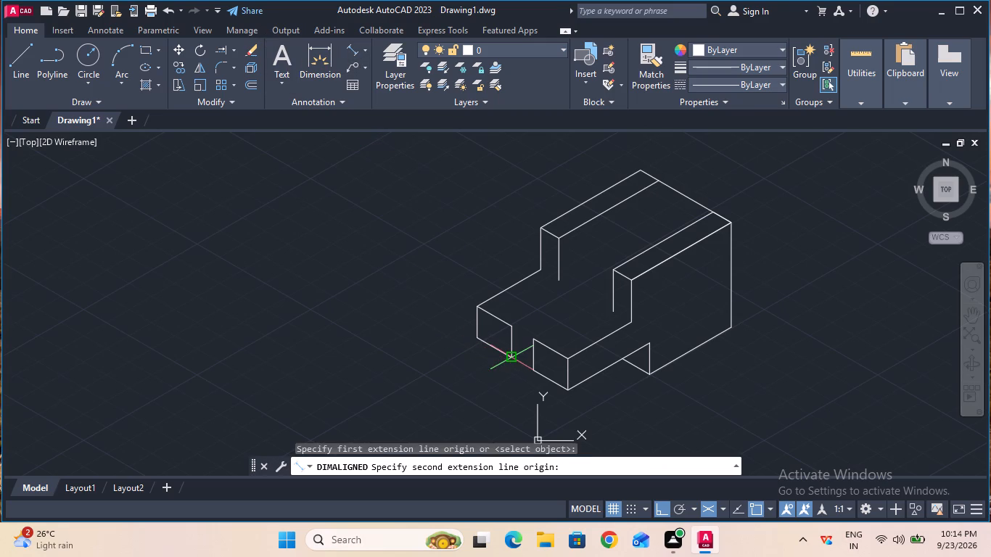
{"action": "left_click", "coordinate": [530, 374]}
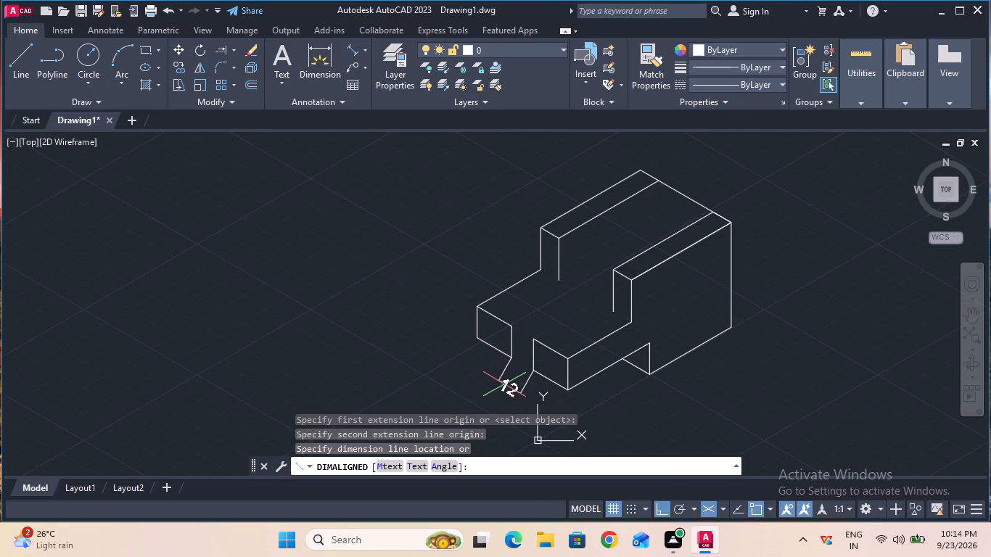
{"action": "key", "text": "Escape"}
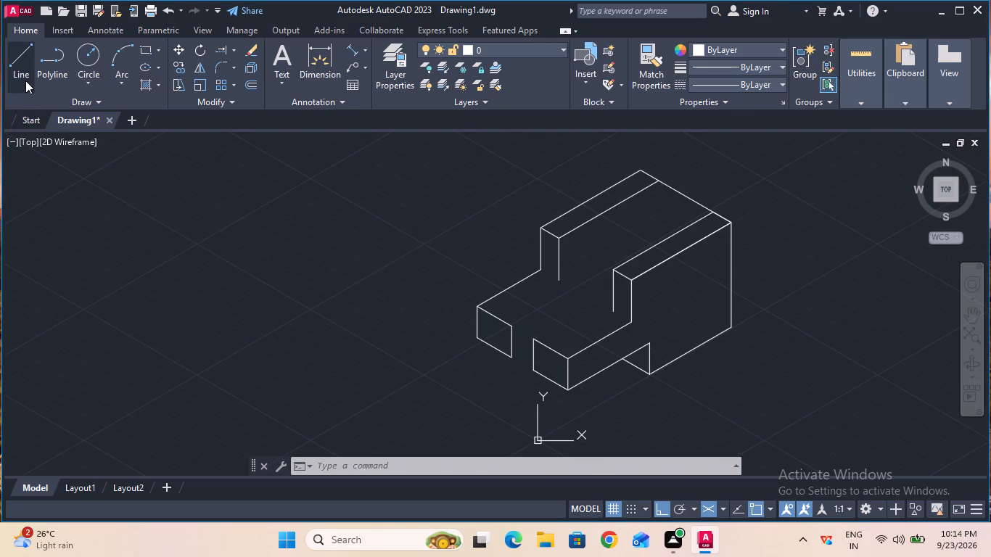
Place a temporary aligned dimension marking 10 along the near rail's inner top edge from its back end.
{"action": "left_click", "coordinate": [349, 48]}
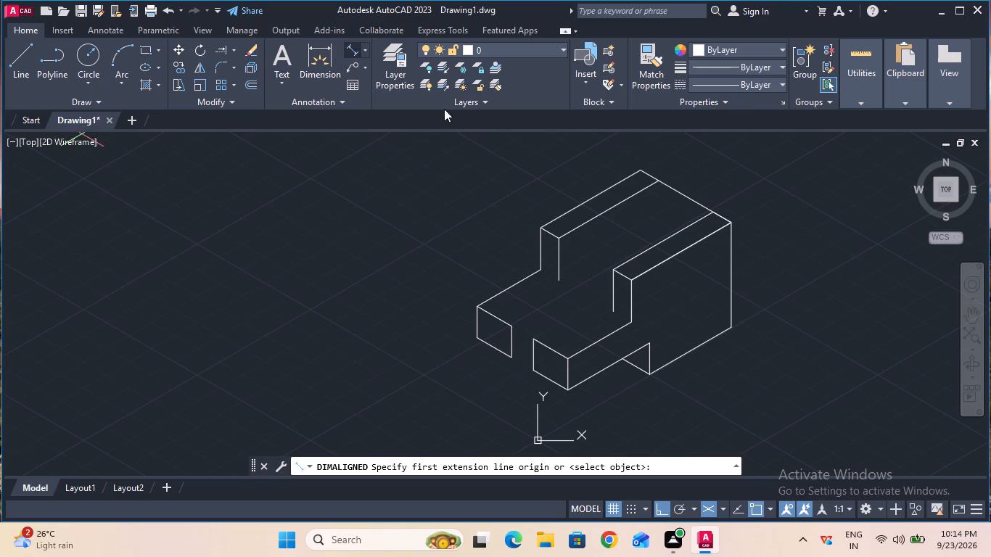
{"action": "left_click", "coordinate": [713, 212]}
{"action": "type", "text": "10"}
{"action": "key", "text": "Return"}
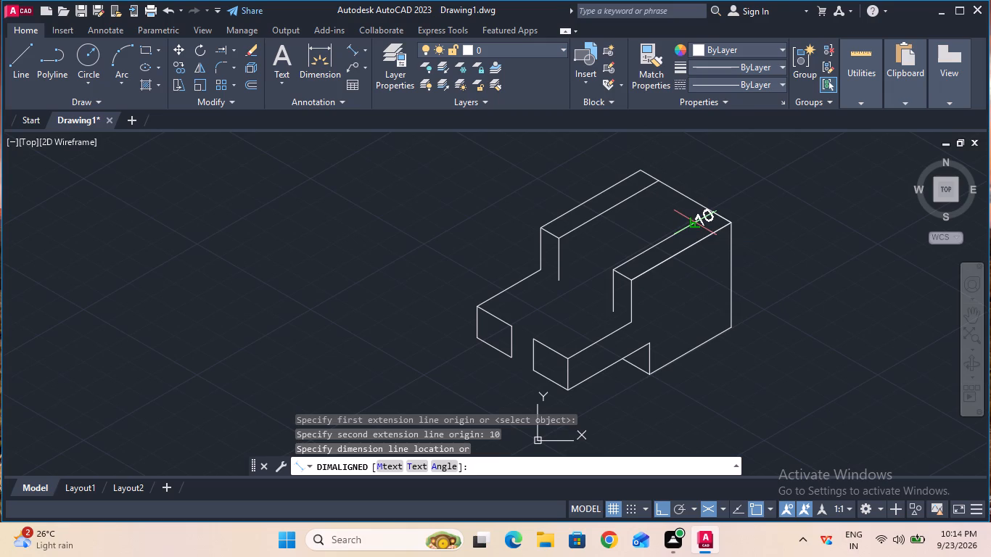
{"action": "left_click", "coordinate": [704, 239]}
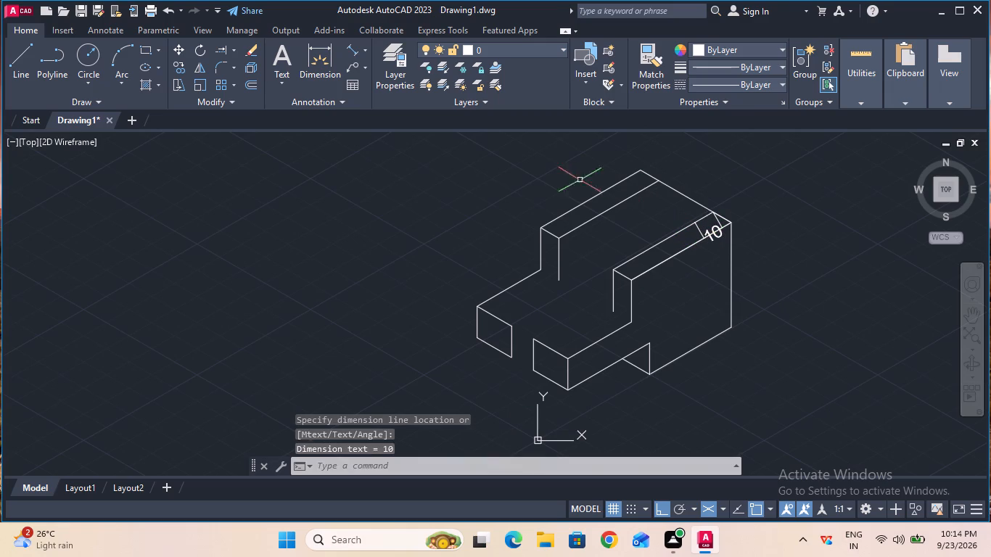
From the 10 mark on the near rail's inner top edge, draw a line 30 along 150° across to the far rail.
{"action": "left_click", "coordinate": [20, 73]}
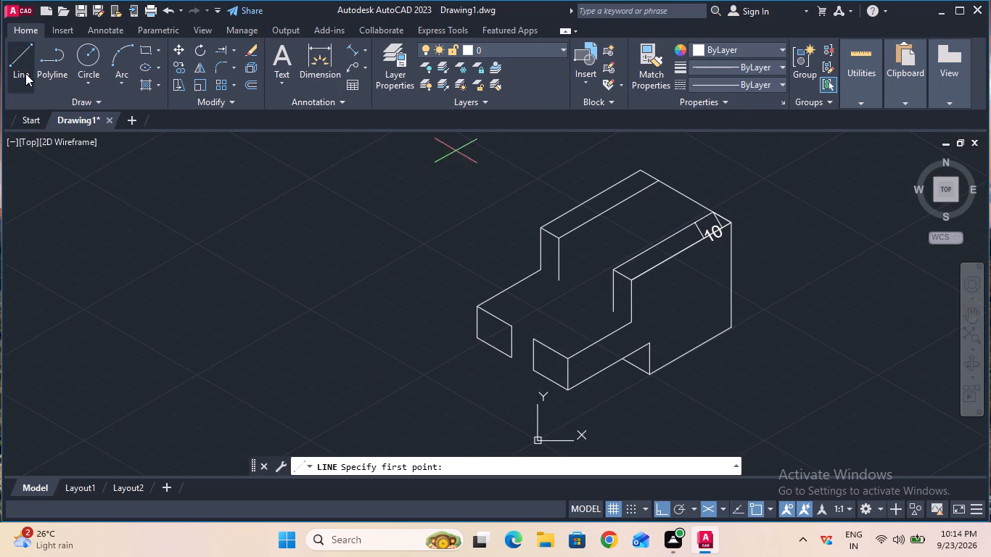
{"action": "left_click", "coordinate": [700, 230]}
{"action": "left_click", "coordinate": [694, 220]}
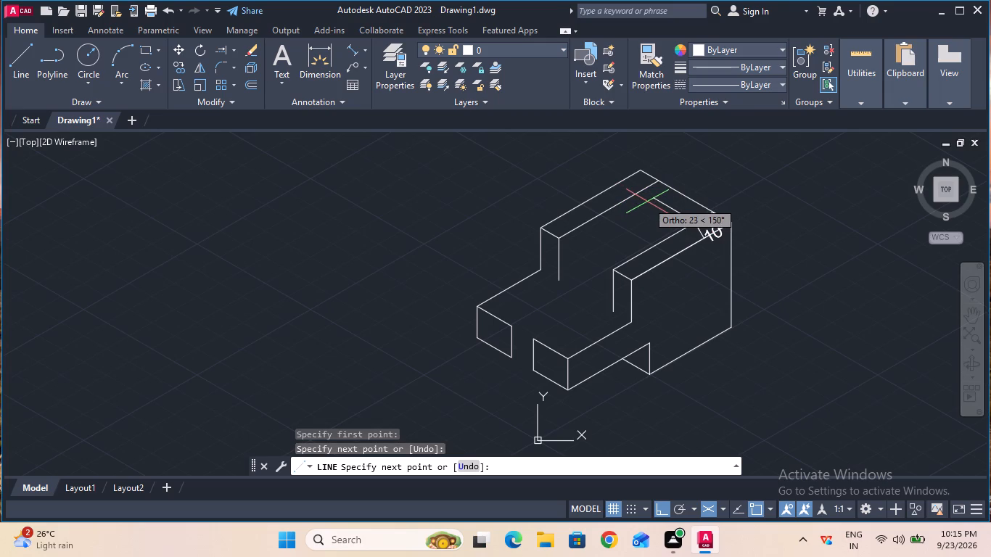
{"action": "type", "text": "30"}
{"action": "key", "text": "Return"}
{"action": "key", "text": "Escape"}
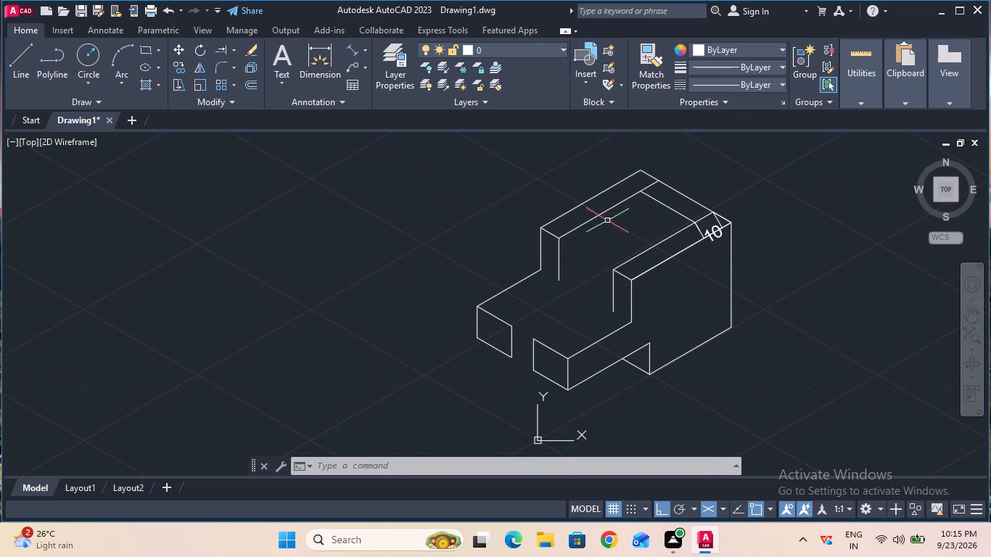
Delete the temporary 10 dimension from the near rail.
{"action": "left_click", "coordinate": [705, 228]}
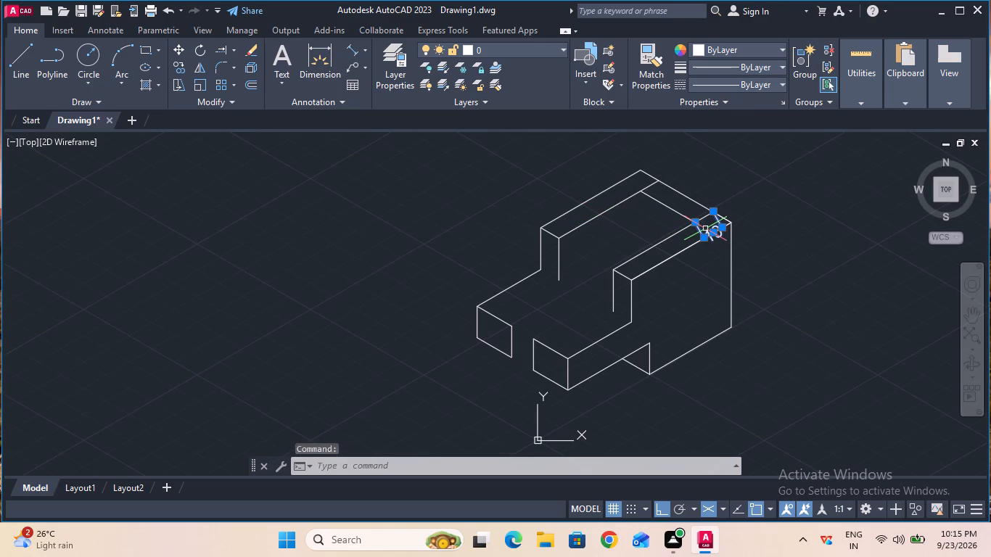
{"action": "key", "text": "Delete"}
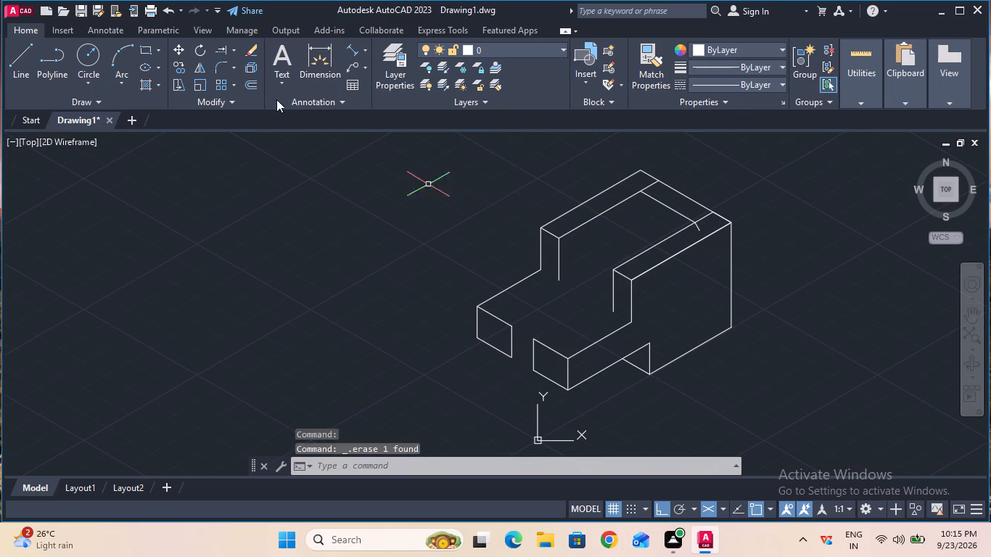
Trim away the stray short segment on the near rail at the end of the 30-long cross line.
{"action": "left_click", "coordinate": [234, 52]}
{"action": "left_click", "coordinate": [239, 61]}
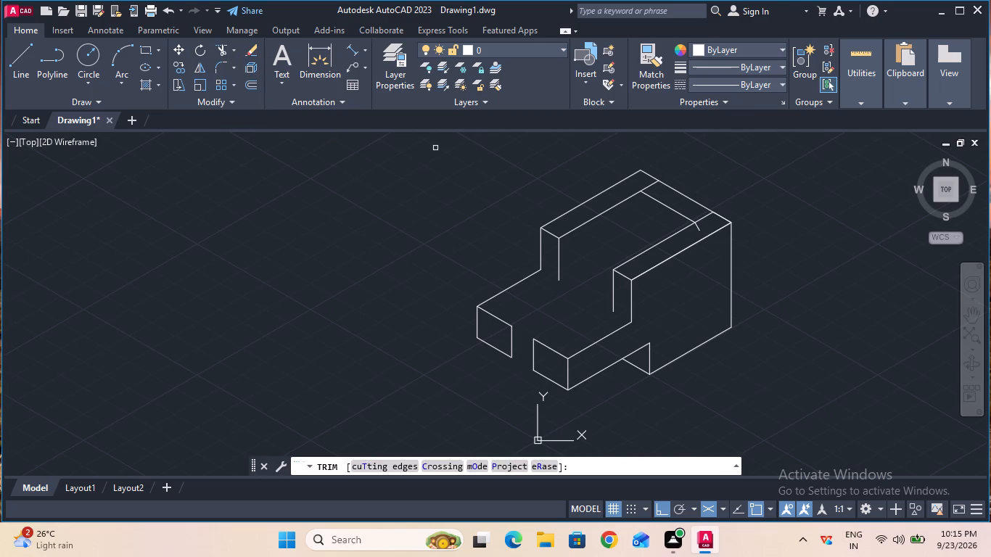
{"action": "left_click", "coordinate": [702, 230]}
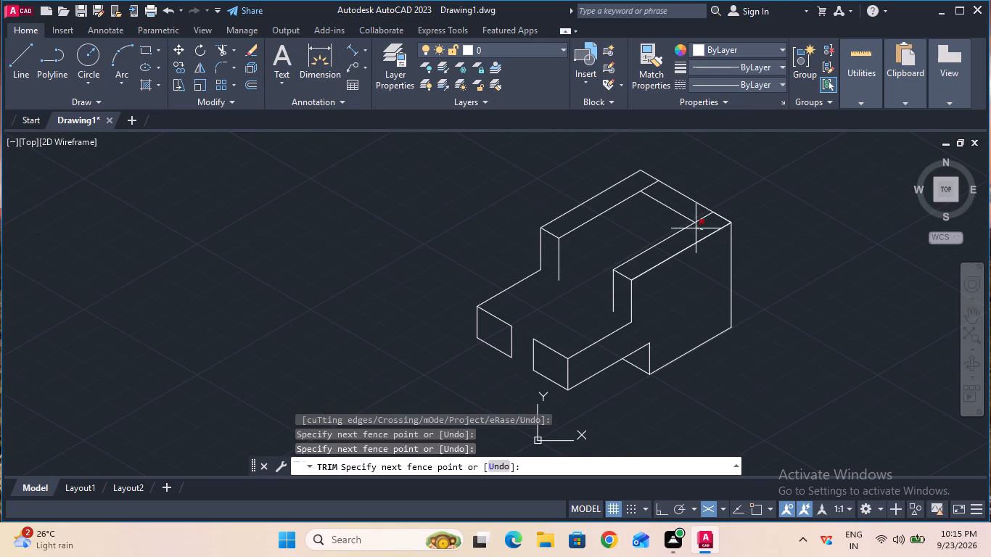
{"action": "left_click", "coordinate": [696, 228]}
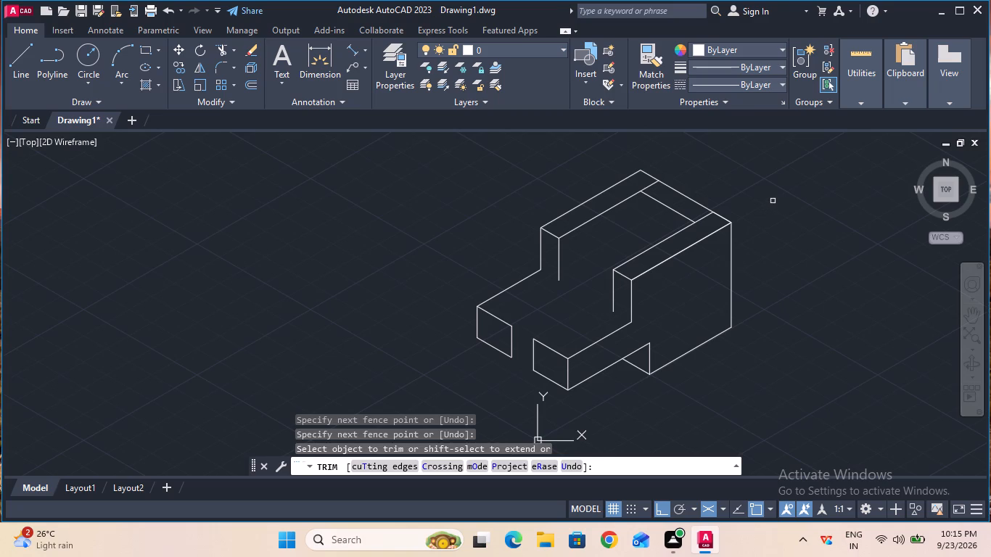
{"action": "key", "text": "Escape"}
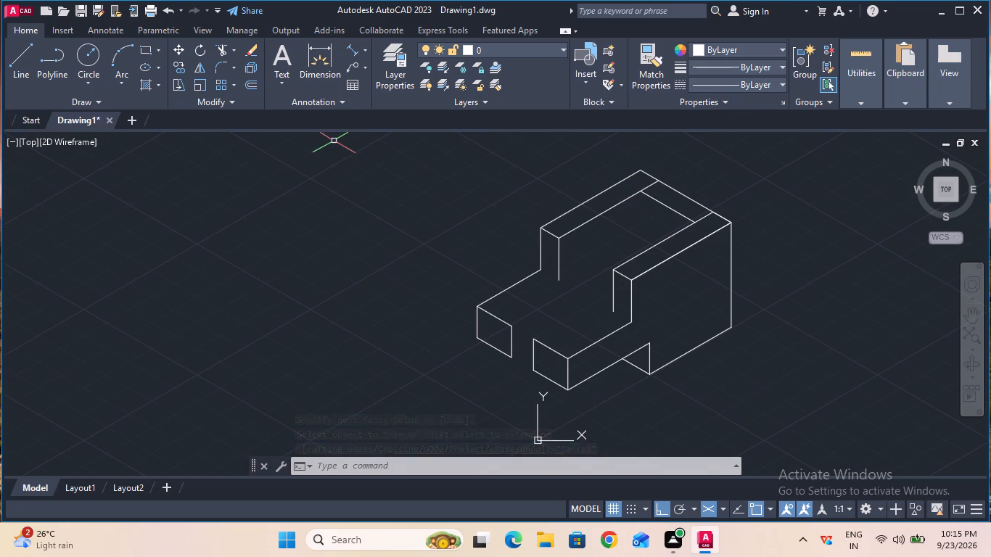
From the cross line's far-rail end, draw connected lines 15 down and 15 toward the near rail, parallel to the cross line.
{"action": "left_click", "coordinate": [31, 78]}
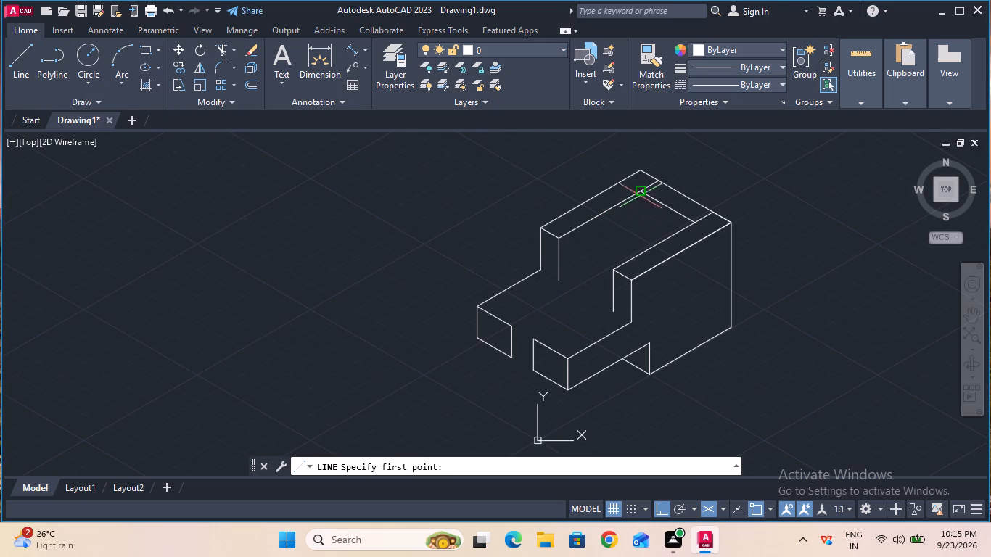
{"action": "left_click", "coordinate": [638, 191]}
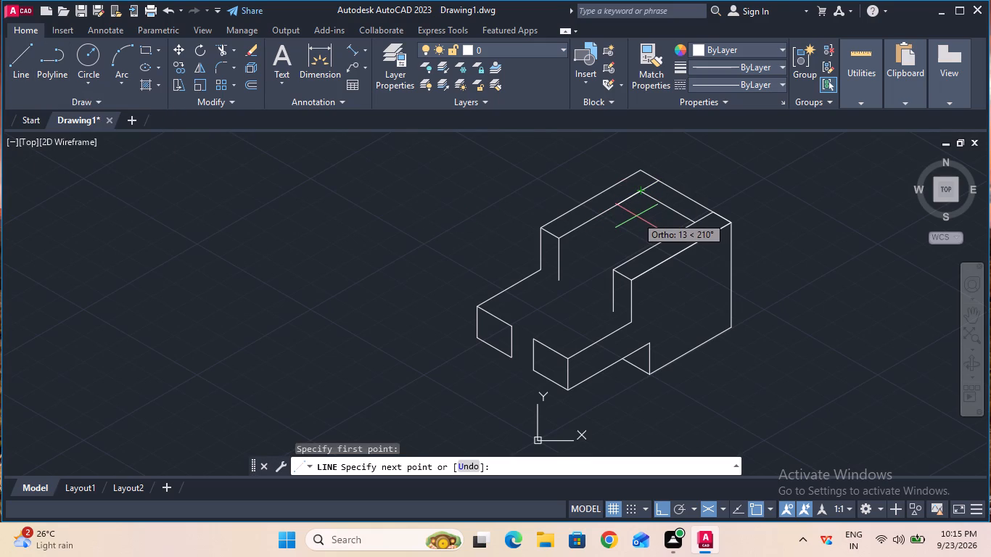
{"action": "key", "text": "F5"}
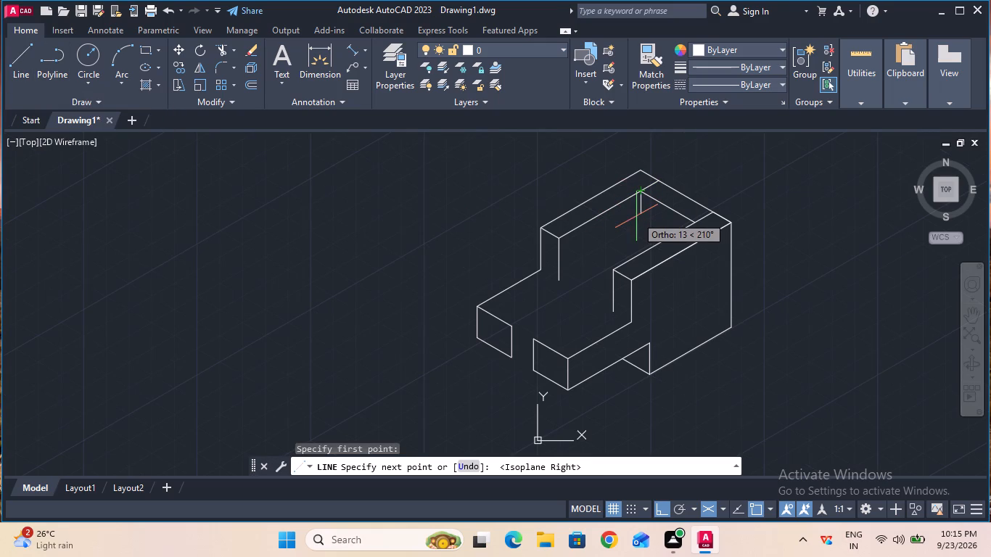
{"action": "type", "text": "15"}
{"action": "key", "text": "Return"}
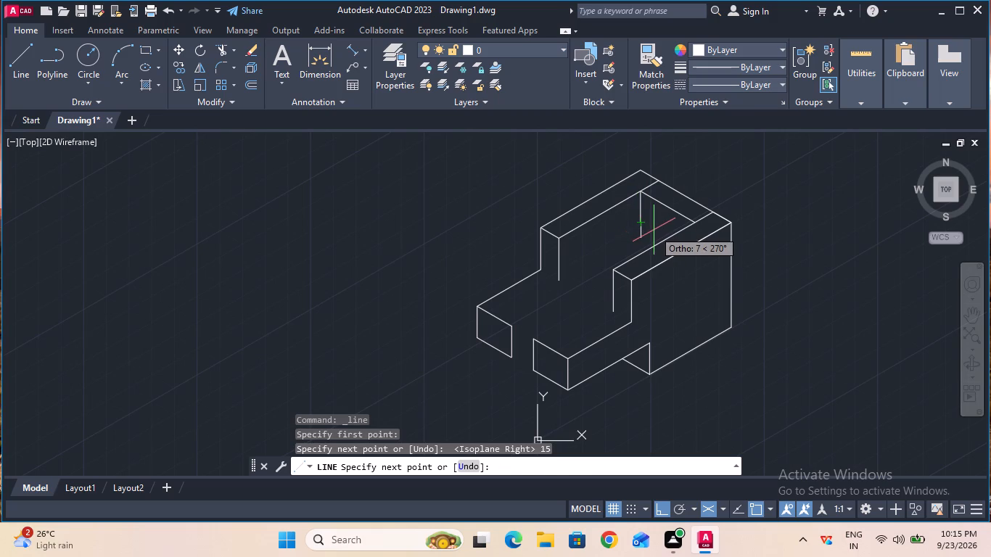
{"action": "key", "text": "F5"}
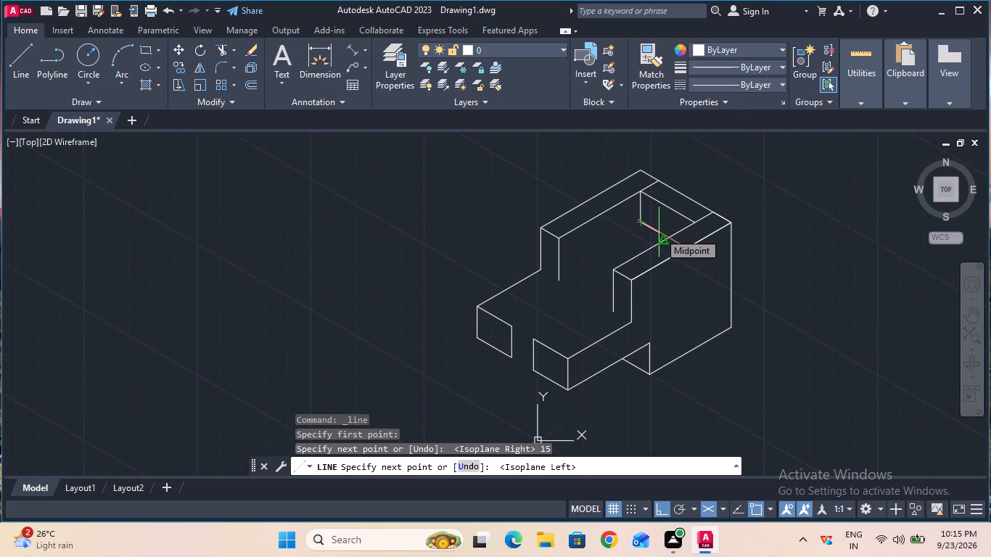
{"action": "type", "text": "15"}
{"action": "key", "text": "Return"}
{"action": "key", "text": "Escape"}
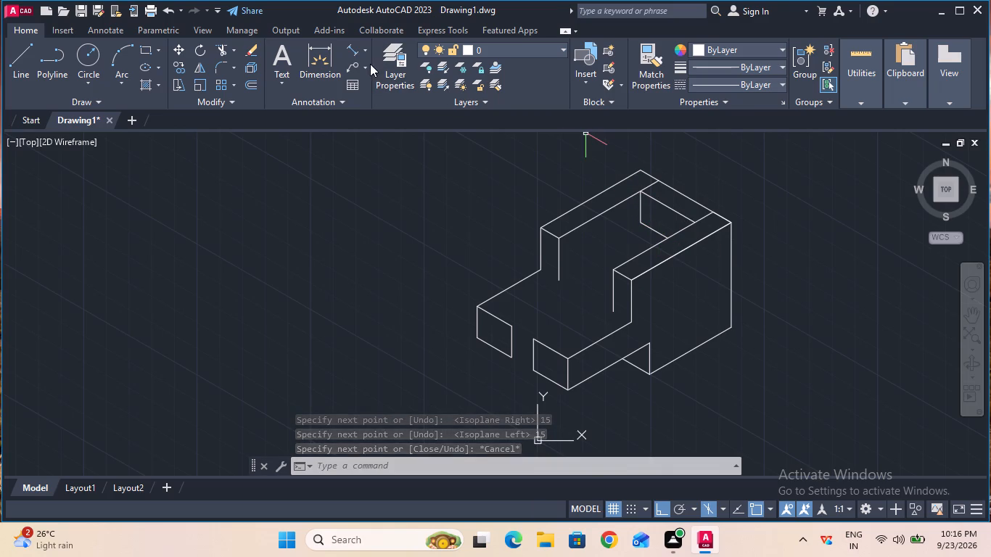
Measure the short vertical line dropping from the cross line's far-rail end with an aligned dimension, without placing it.
{"action": "left_click", "coordinate": [353, 52]}
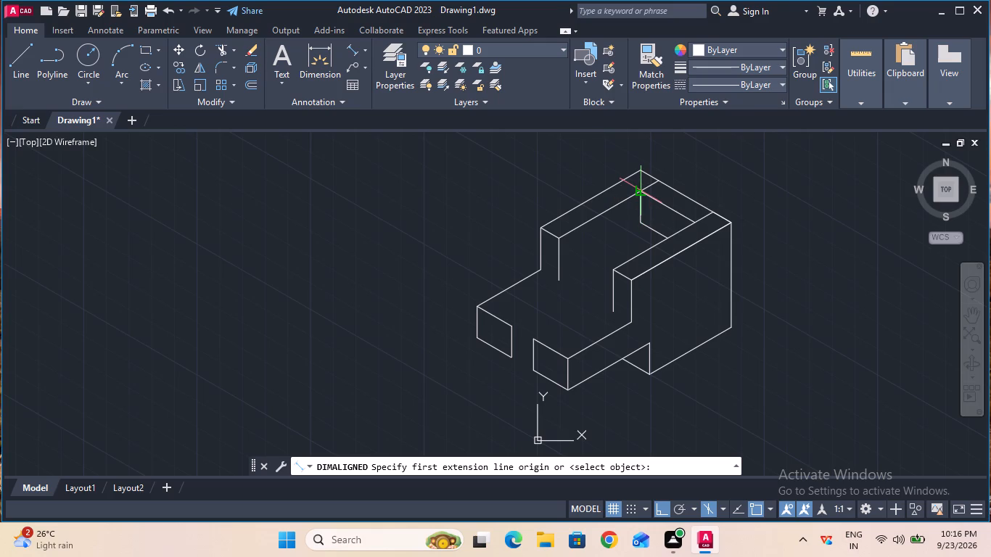
{"action": "left_click", "coordinate": [641, 191]}
{"action": "left_click", "coordinate": [641, 224]}
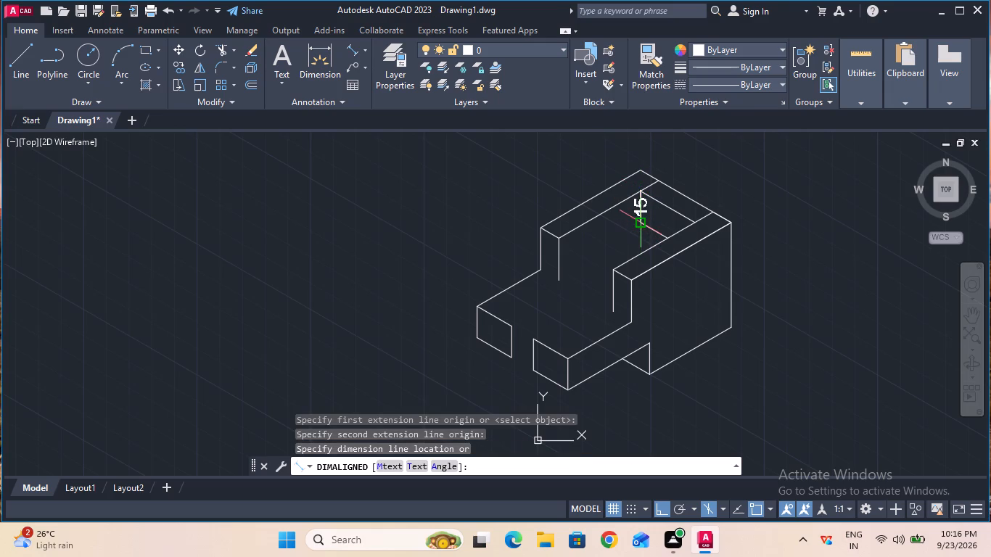
{"action": "key", "text": "Escape"}
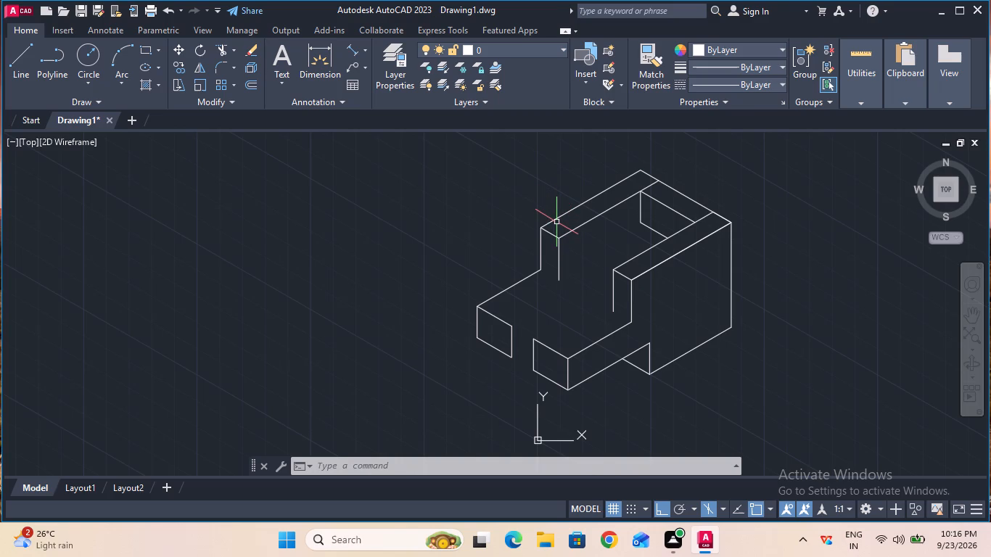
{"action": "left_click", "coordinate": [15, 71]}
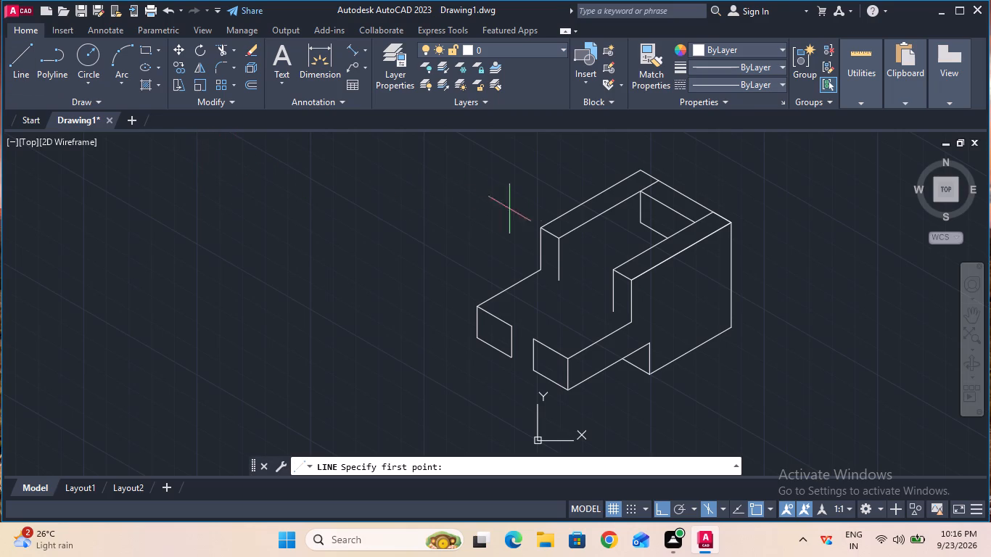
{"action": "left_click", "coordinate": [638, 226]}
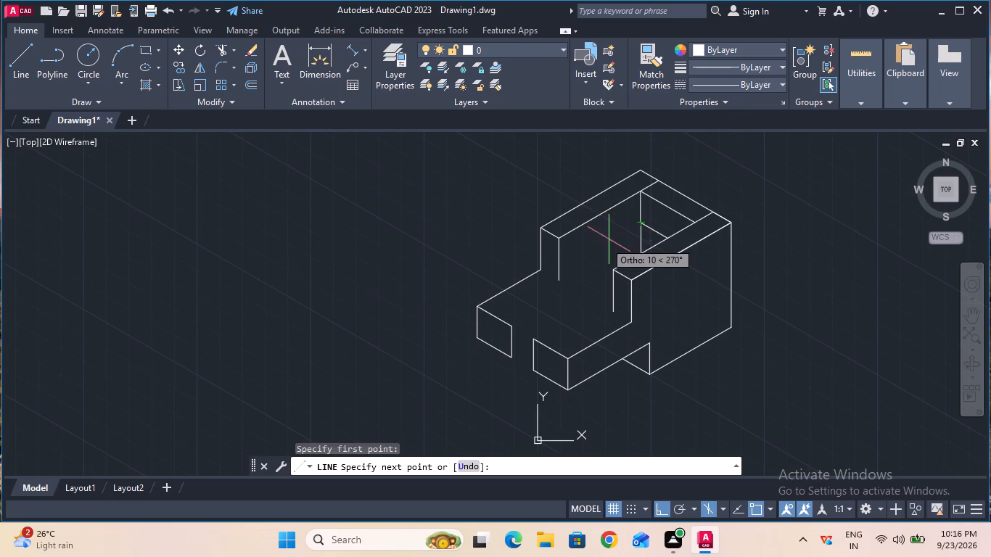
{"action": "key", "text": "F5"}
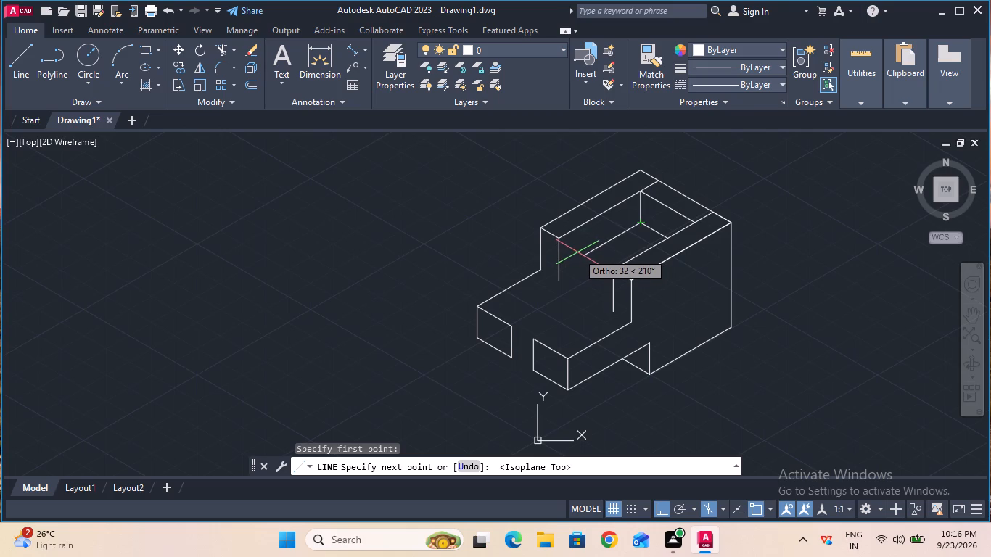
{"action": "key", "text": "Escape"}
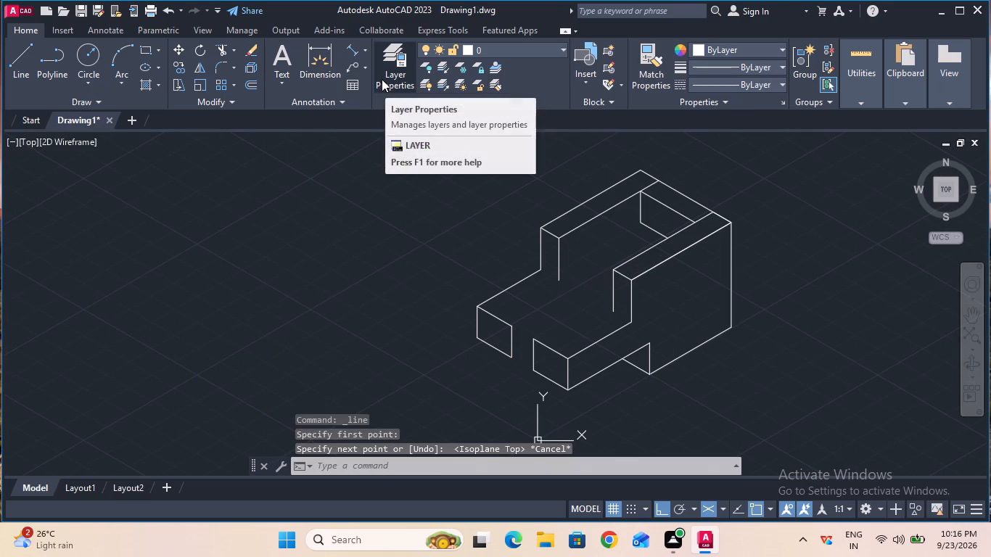
Measure the inner vertical edge at the far rail's front end with an aligned dimension, without placing it.
{"action": "left_click", "coordinate": [353, 49]}
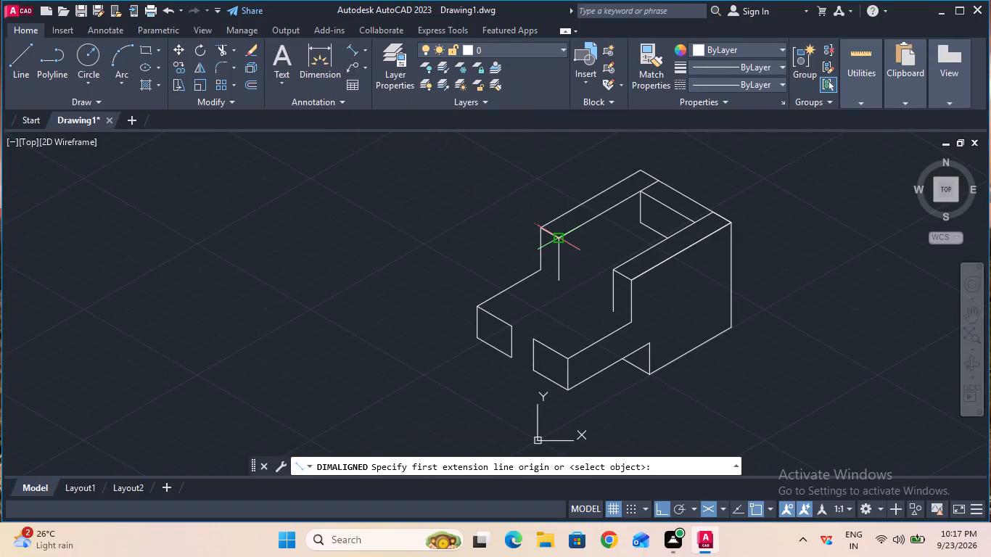
{"action": "left_click", "coordinate": [560, 240]}
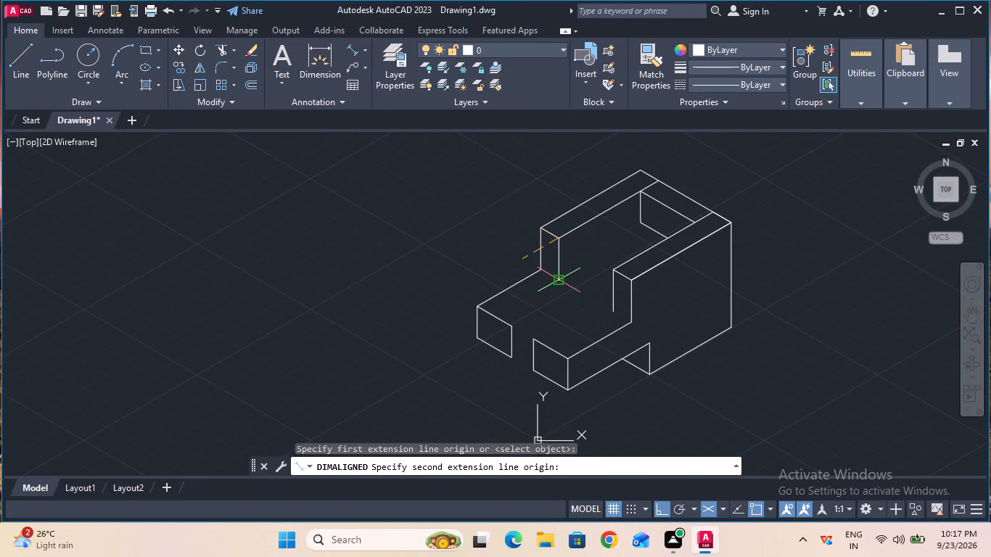
{"action": "left_click", "coordinate": [560, 277]}
{"action": "key", "text": "Escape"}
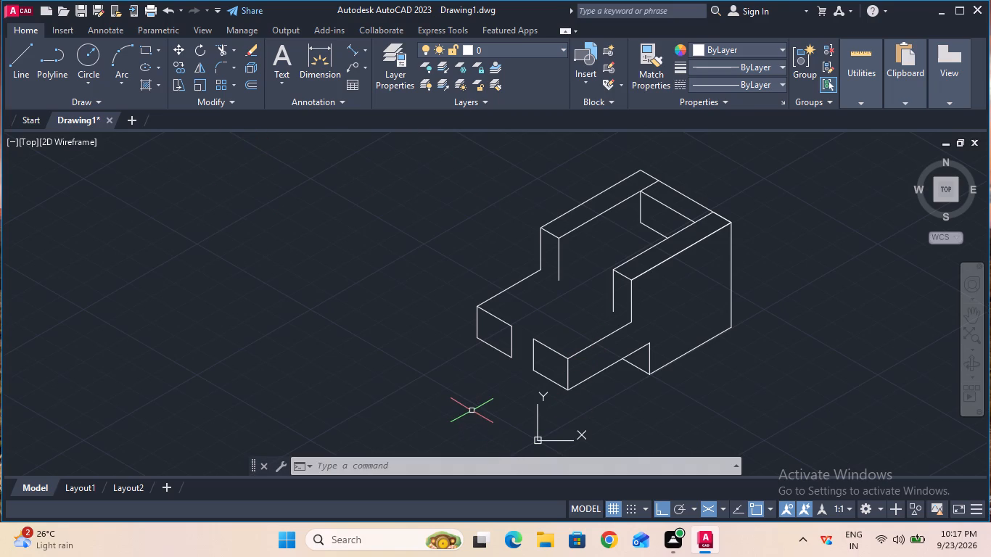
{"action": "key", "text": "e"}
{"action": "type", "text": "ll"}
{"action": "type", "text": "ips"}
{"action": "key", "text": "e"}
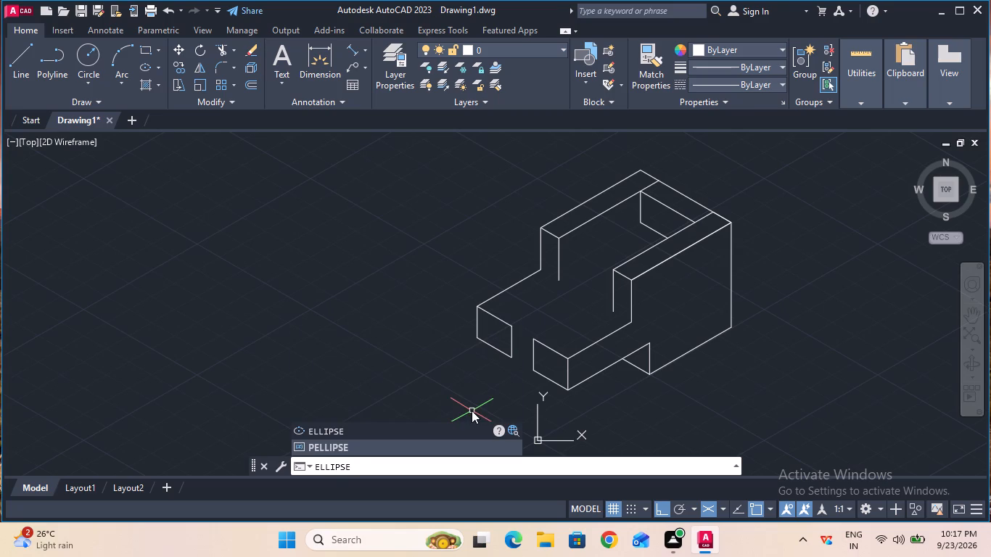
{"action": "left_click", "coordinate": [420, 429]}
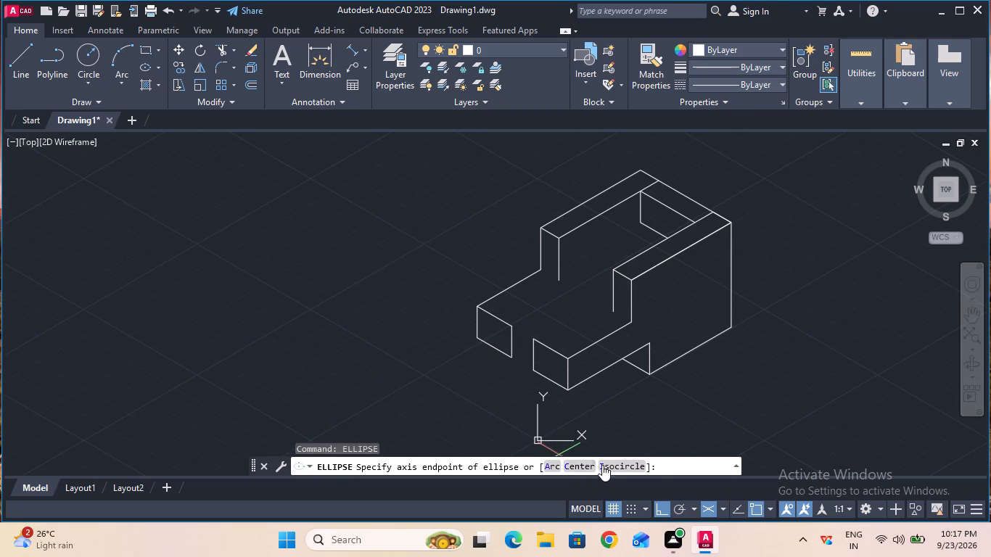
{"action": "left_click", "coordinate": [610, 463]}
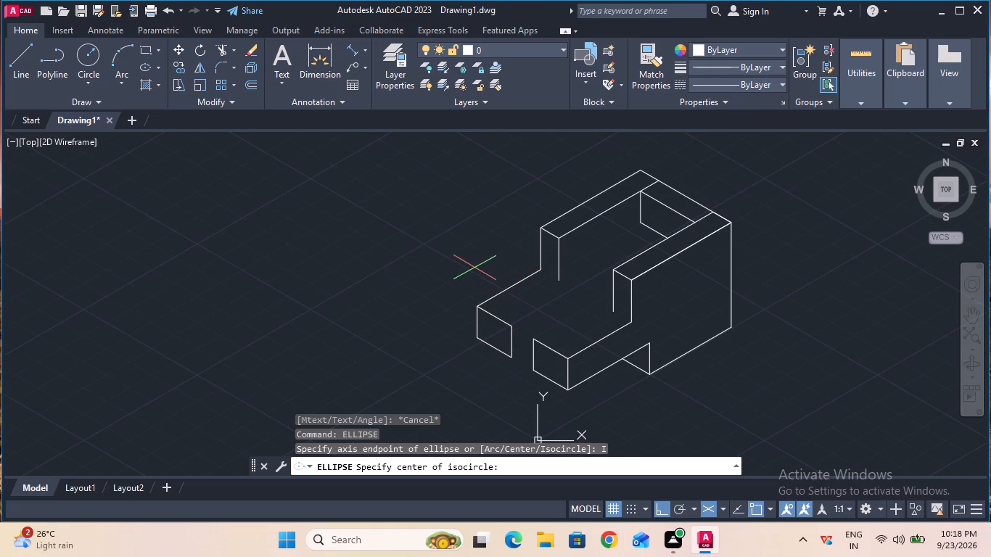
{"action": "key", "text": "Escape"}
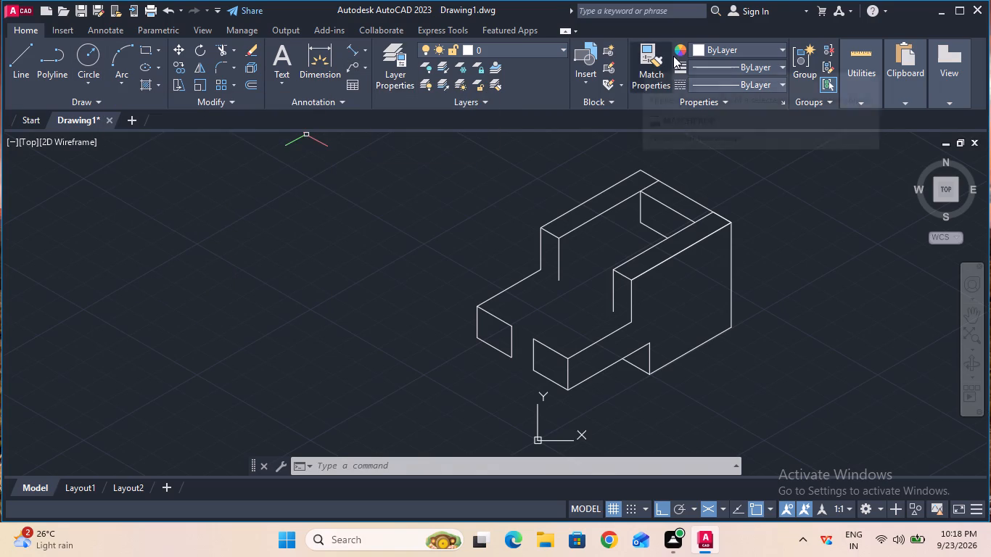
With the CENTER linetype, draw connected lines from the far rail's front outer top corner: 20 along 210° and 20 straight down.
{"action": "left_click", "coordinate": [710, 79]}
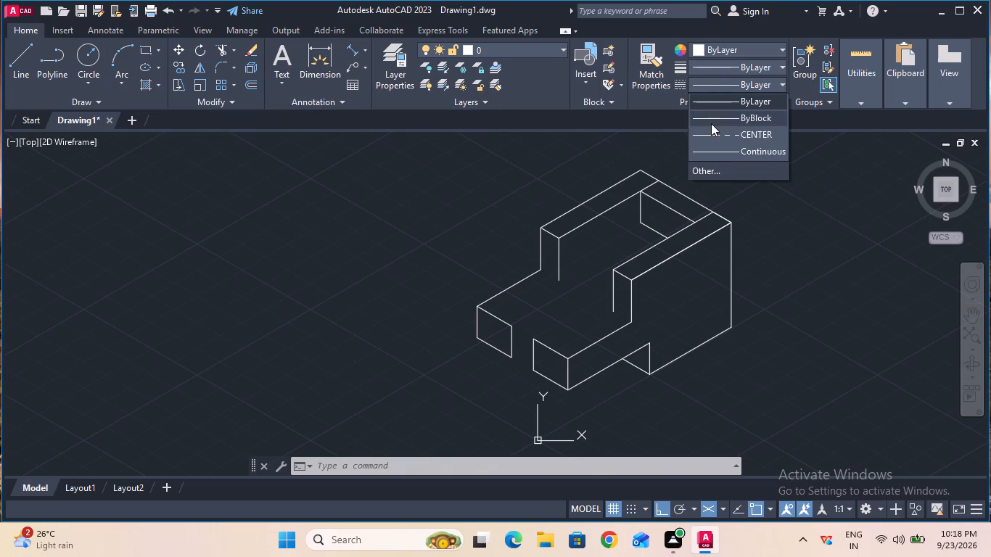
{"action": "left_click", "coordinate": [713, 131]}
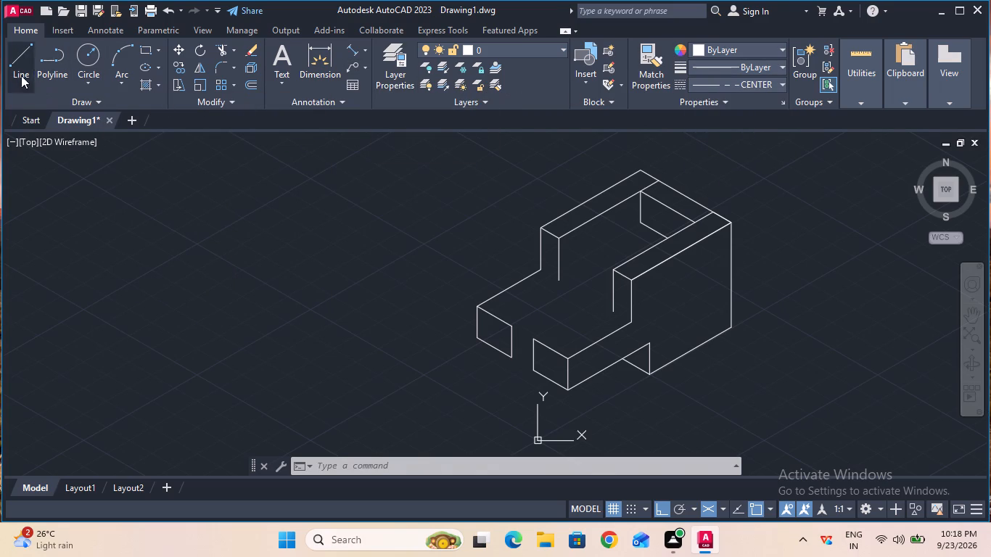
{"action": "left_click", "coordinate": [22, 69]}
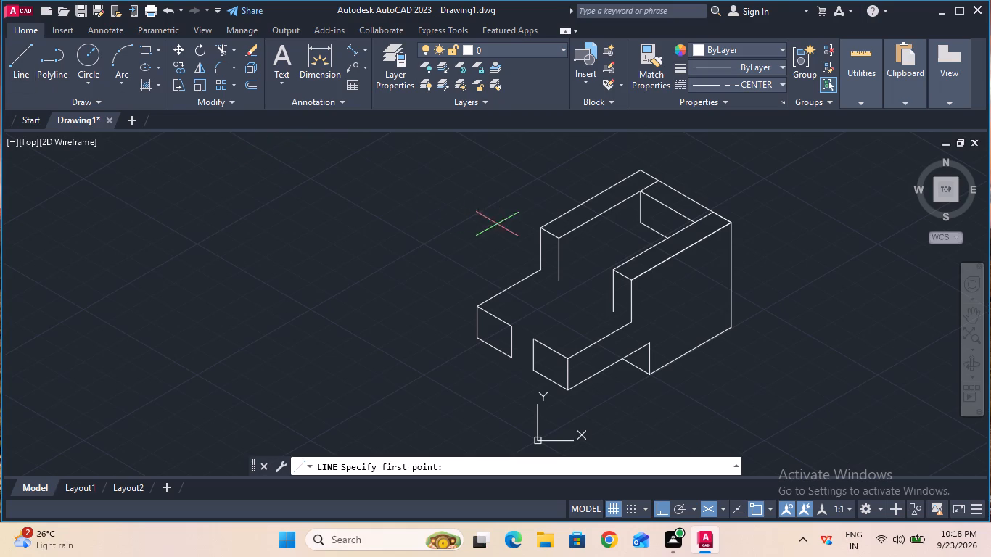
{"action": "left_click", "coordinate": [538, 229]}
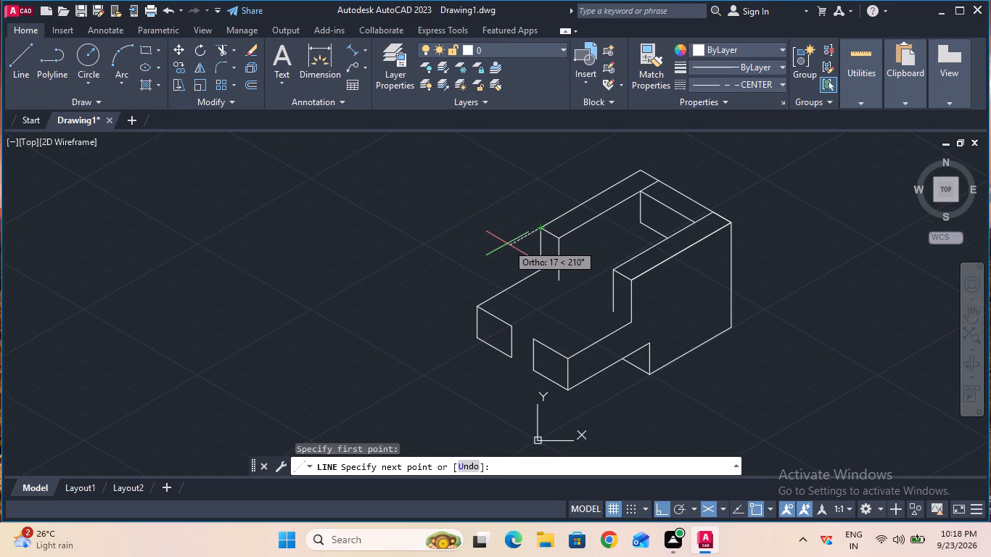
{"action": "type", "text": "20"}
{"action": "key", "text": "Return"}
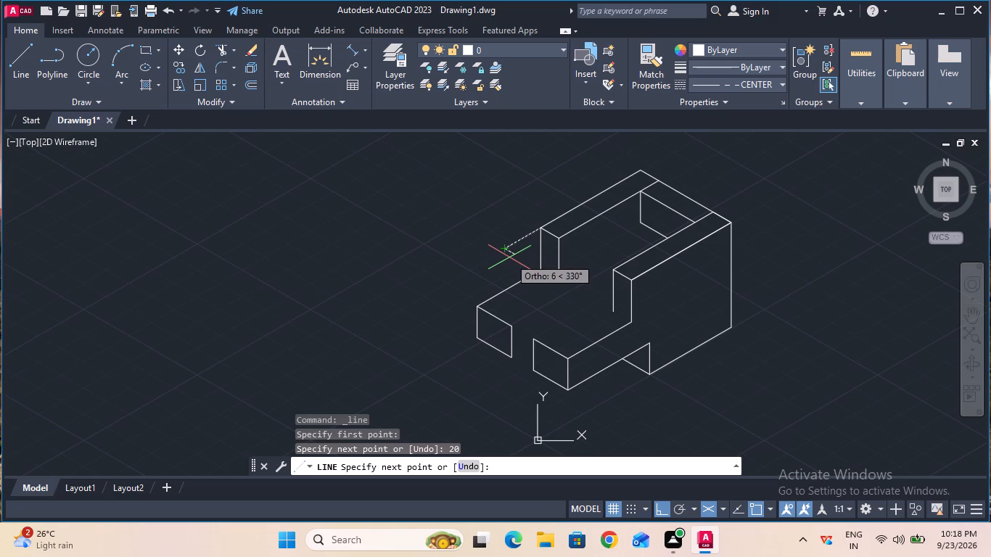
{"action": "key", "text": "F5"}
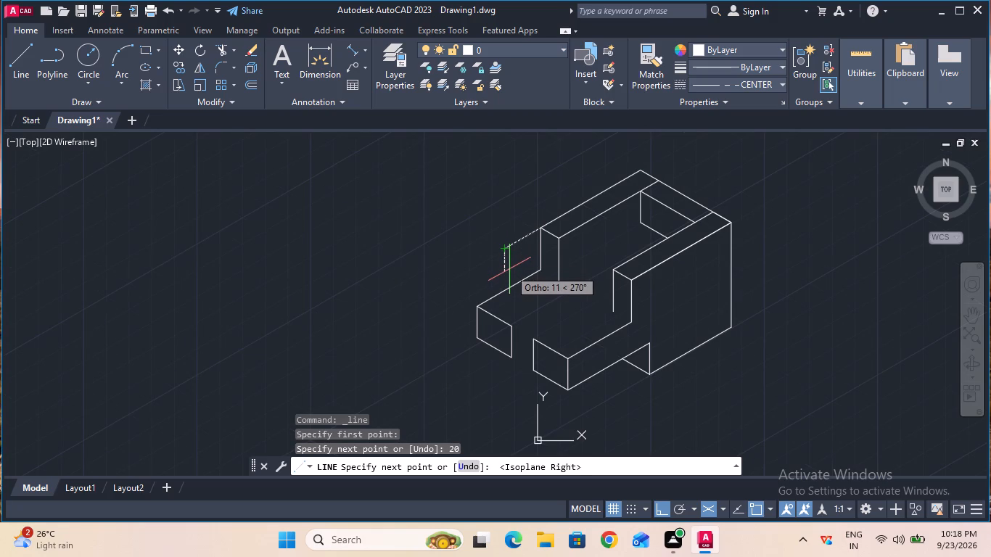
{"action": "type", "text": "20"}
{"action": "key", "text": "Return"}
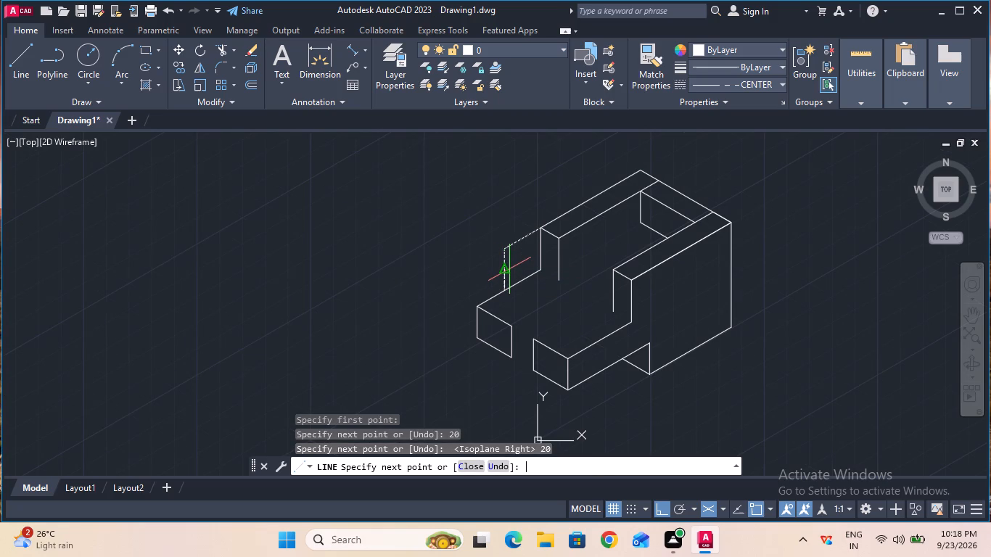
{"action": "key", "text": "Escape"}
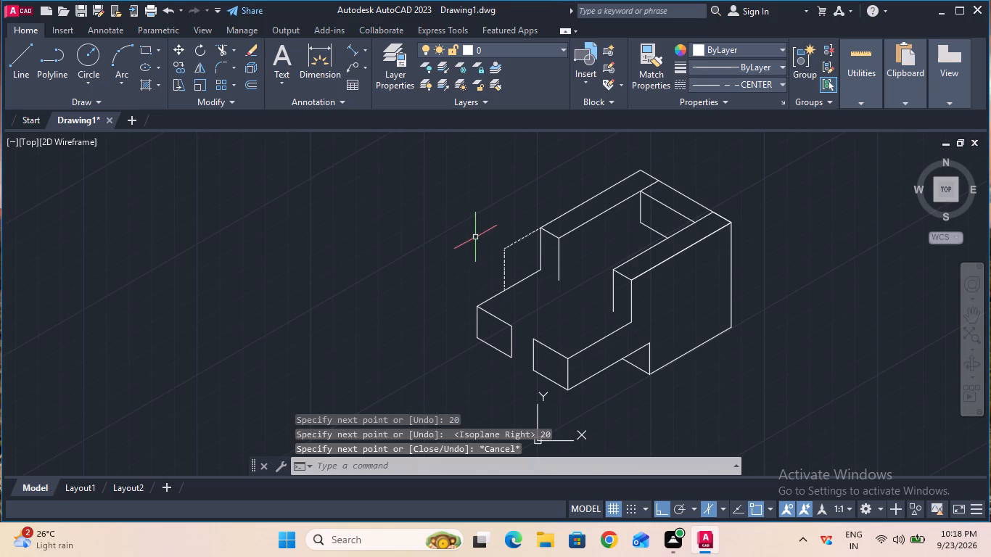
With the ByBlock linetype, draw a radius 20 isocircle in the right isoplane, centred where the two centre lines meet.
{"action": "left_click", "coordinate": [721, 87]}
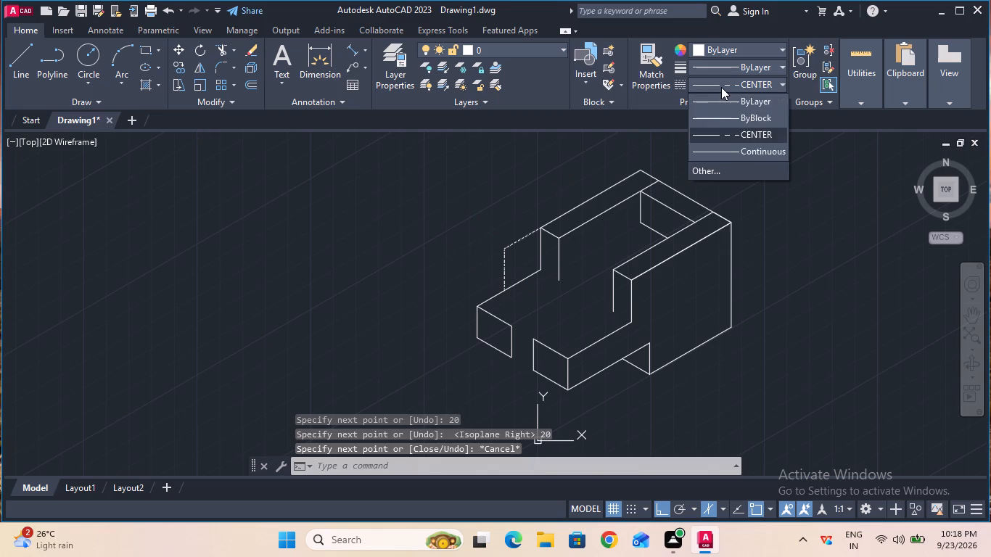
{"action": "left_click", "coordinate": [724, 121]}
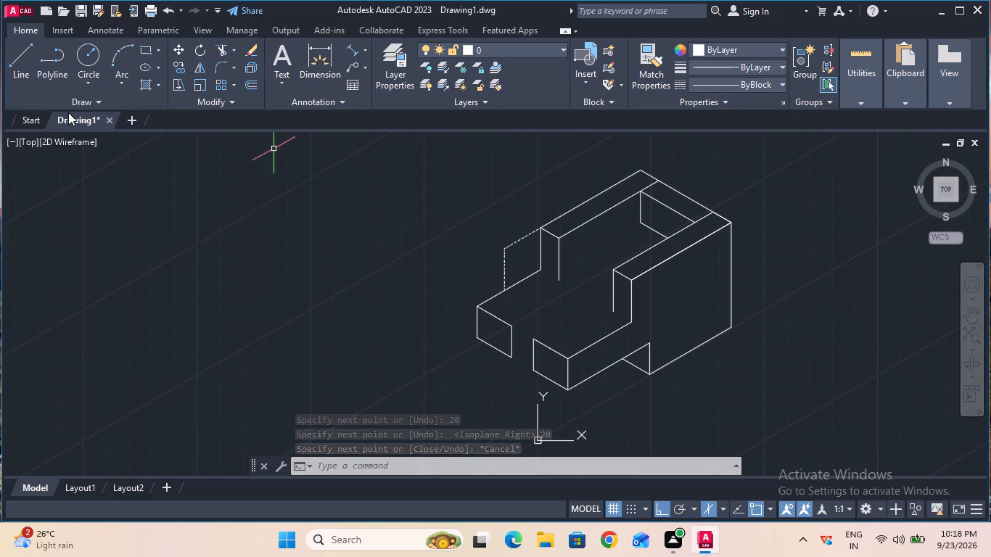
{"action": "type", "text": "ell"}
{"action": "left_click", "coordinate": [326, 325]}
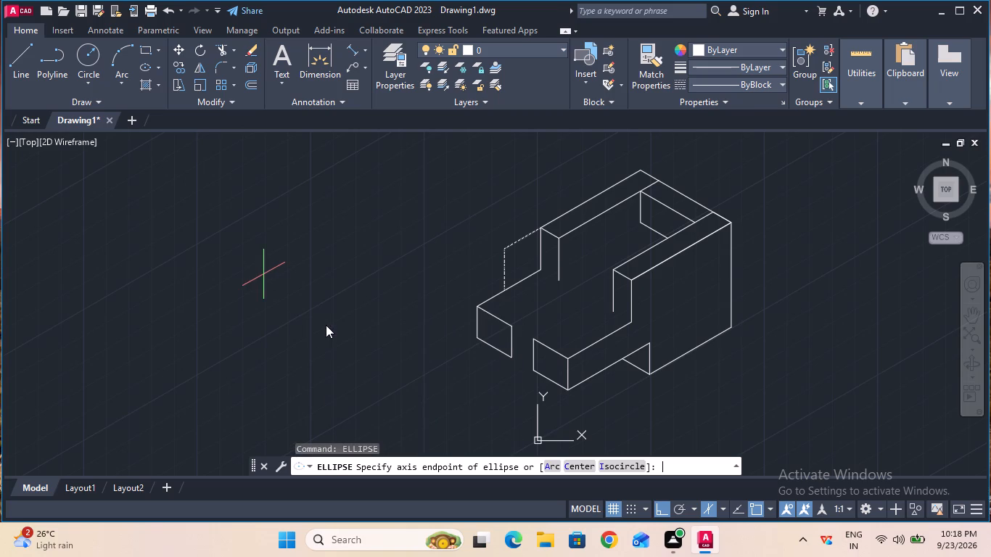
{"action": "left_click", "coordinate": [617, 461]}
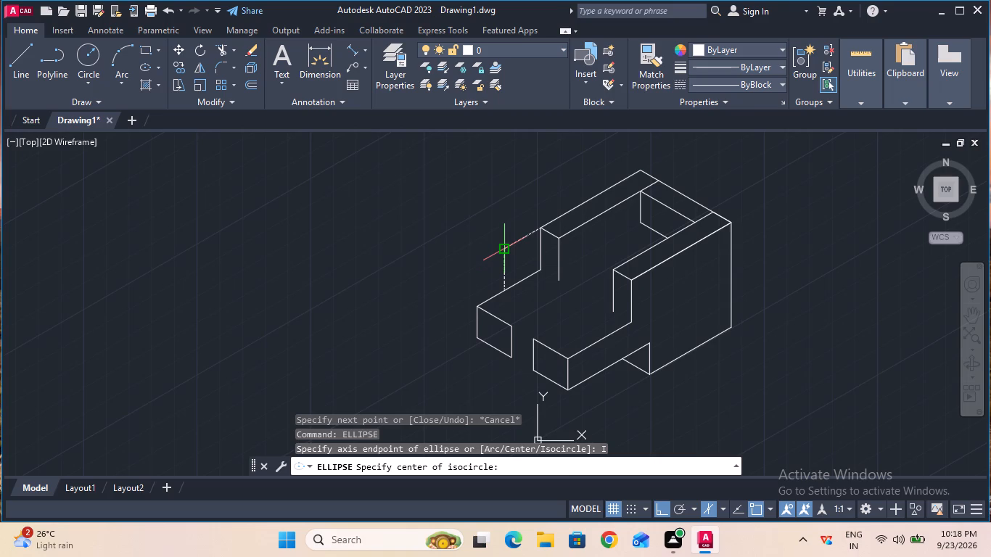
{"action": "left_click", "coordinate": [503, 252]}
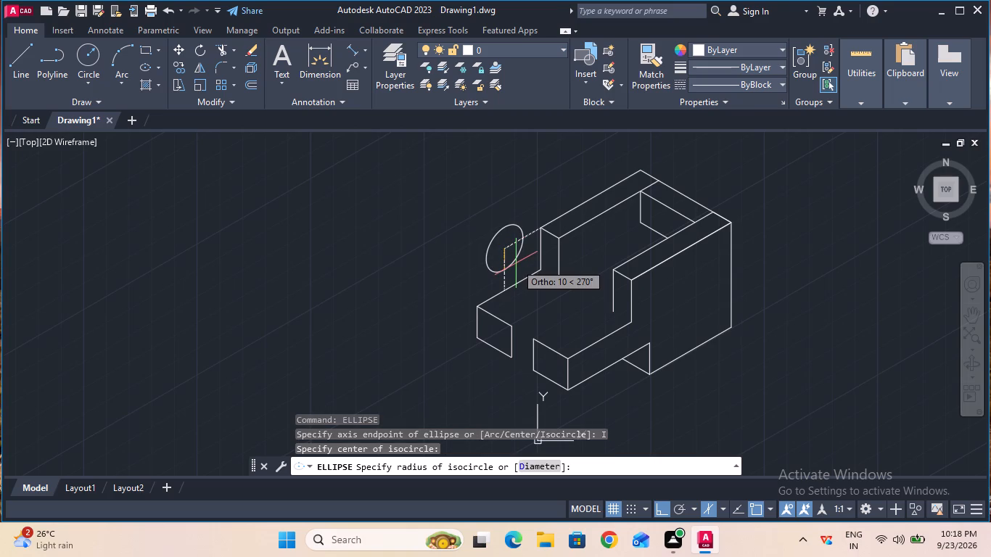
{"action": "type", "text": "20"}
{"action": "key", "text": "Return"}
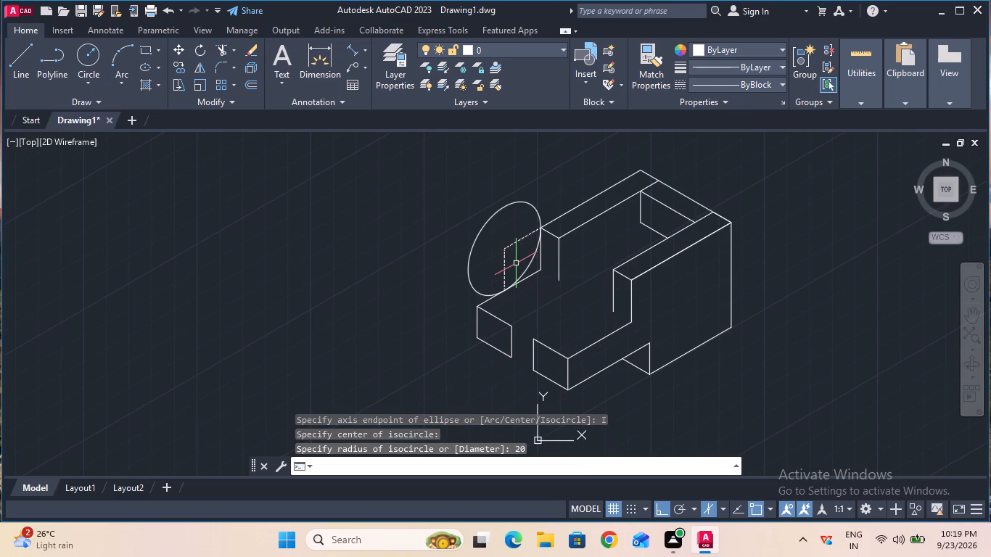
{"action": "key", "text": "Escape"}
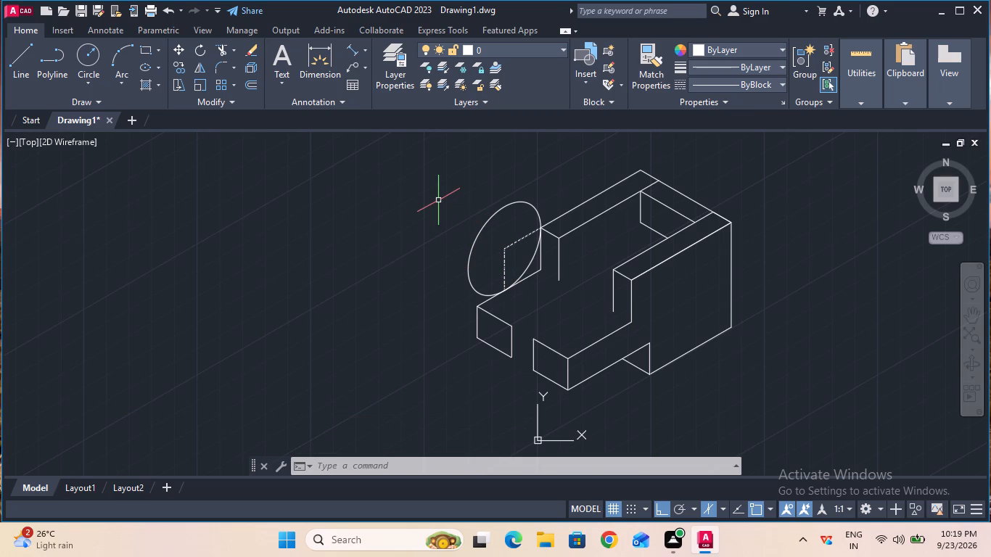
Measure the far rail's front top edge from outer to inner corner with an aligned dimension, without placing it.
{"action": "left_click", "coordinate": [350, 52]}
{"action": "left_click", "coordinate": [541, 226]}
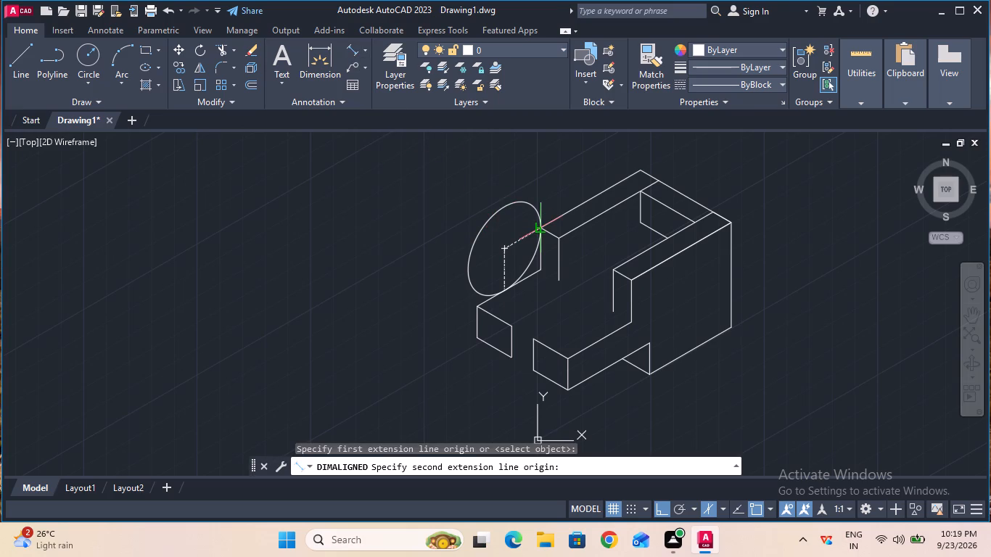
{"action": "left_click", "coordinate": [556, 239]}
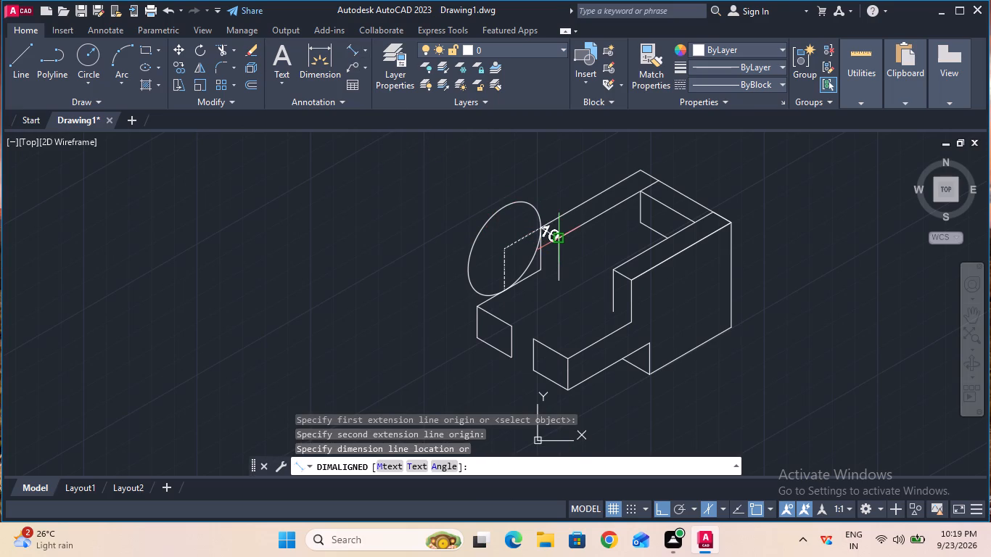
{"action": "key", "text": "Escape"}
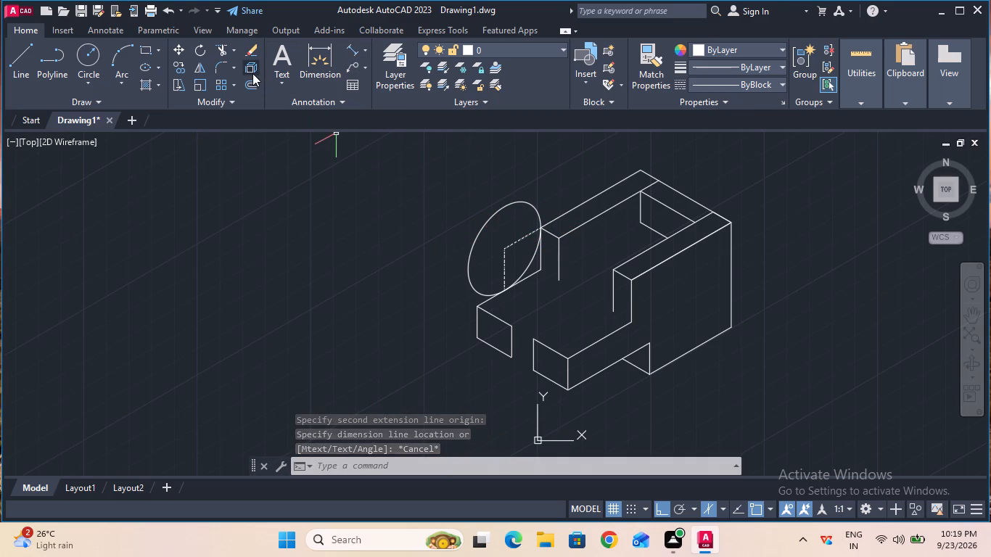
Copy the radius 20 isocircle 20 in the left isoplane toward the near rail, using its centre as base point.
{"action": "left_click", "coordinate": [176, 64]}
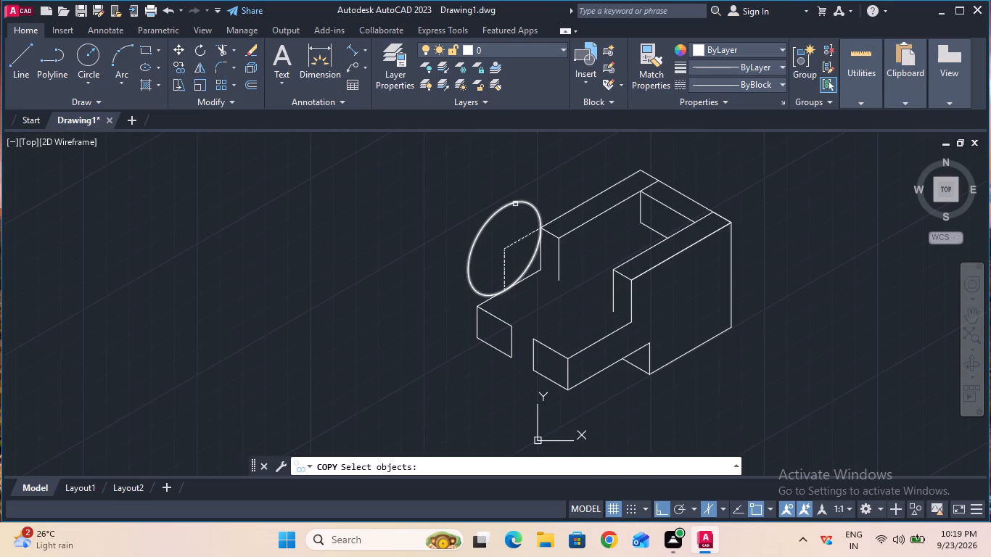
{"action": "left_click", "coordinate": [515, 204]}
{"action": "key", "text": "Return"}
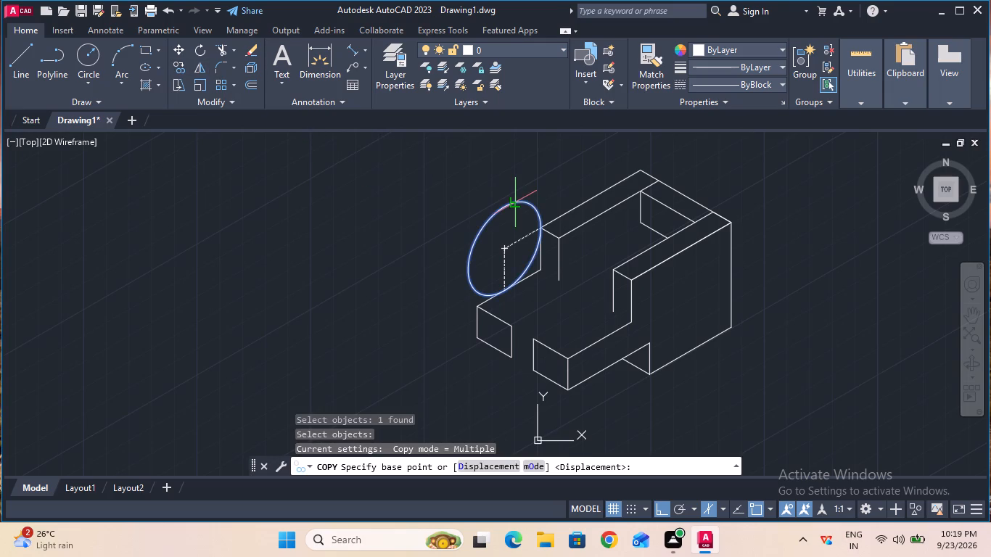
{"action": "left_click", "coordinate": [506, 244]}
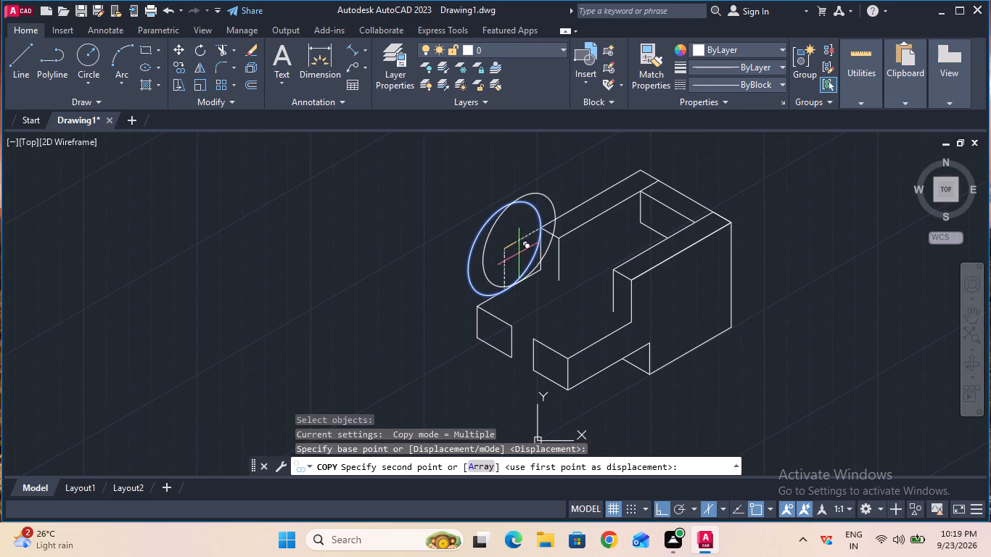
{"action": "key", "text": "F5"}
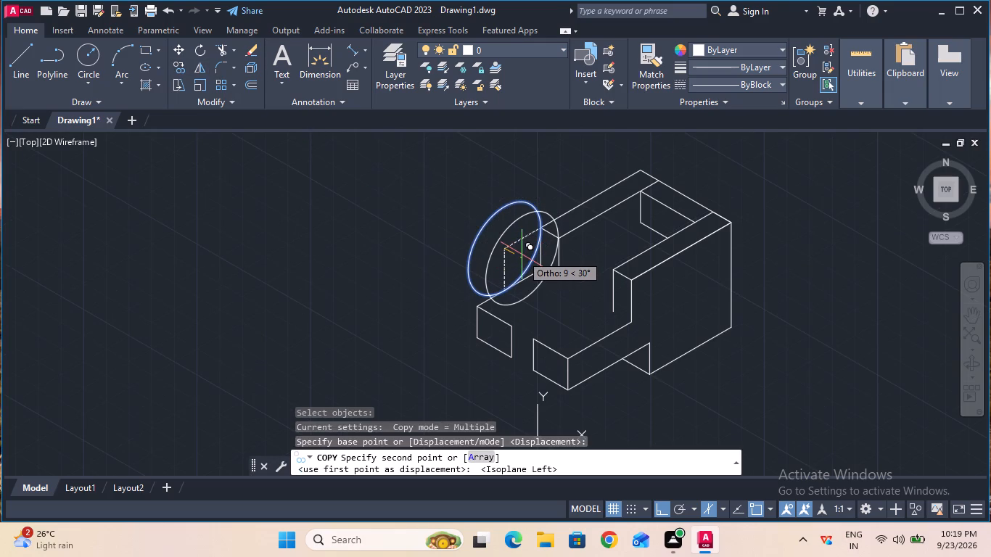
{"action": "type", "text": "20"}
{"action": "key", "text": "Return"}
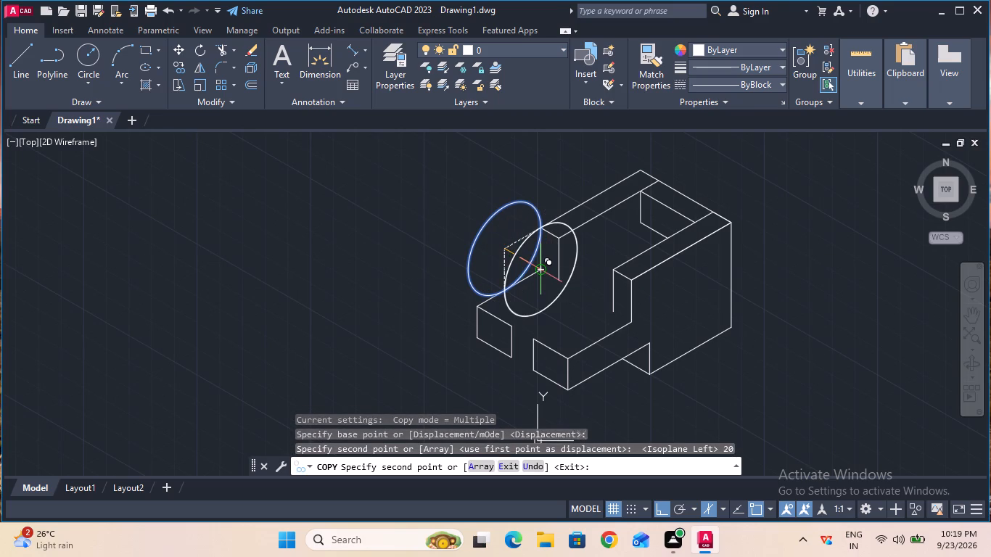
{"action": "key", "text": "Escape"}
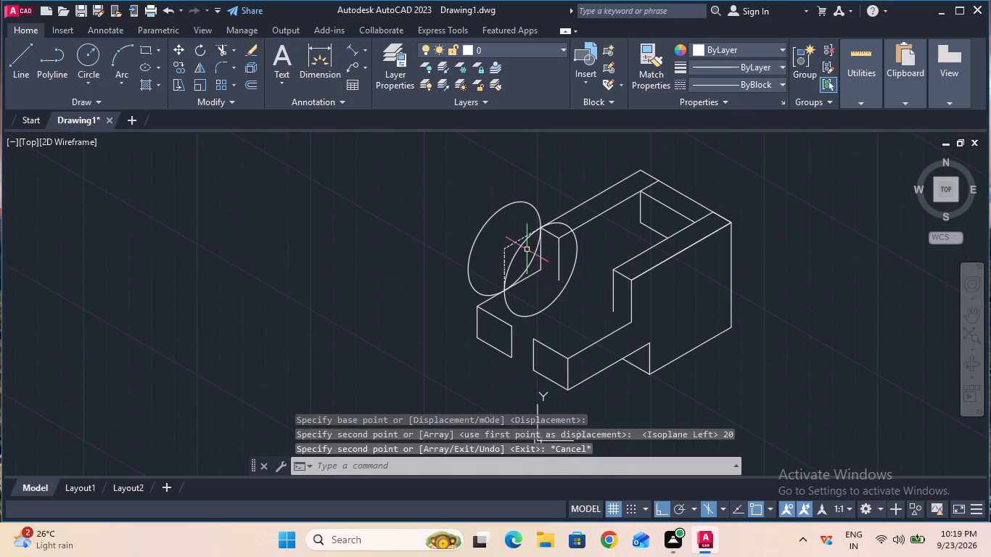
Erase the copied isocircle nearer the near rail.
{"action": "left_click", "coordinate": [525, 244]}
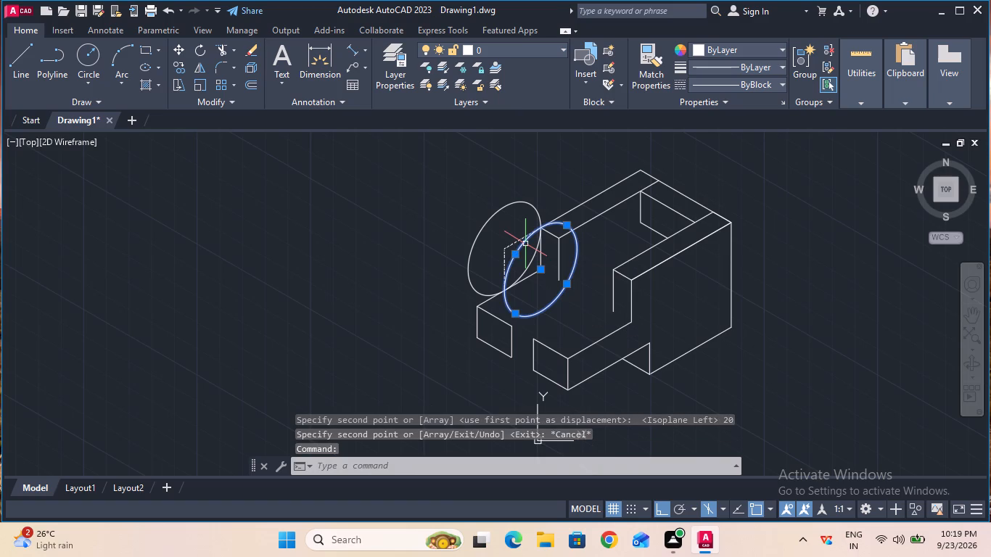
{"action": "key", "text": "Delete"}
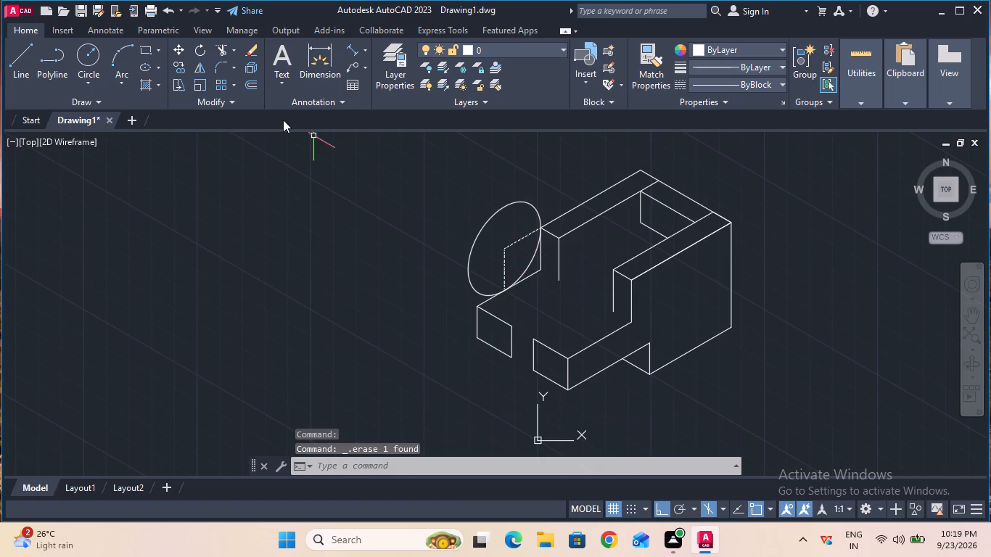
Copy the radius 20 isocircle 10 along 330° from its centre, across the far rail's thickness.
{"action": "left_click", "coordinate": [181, 62]}
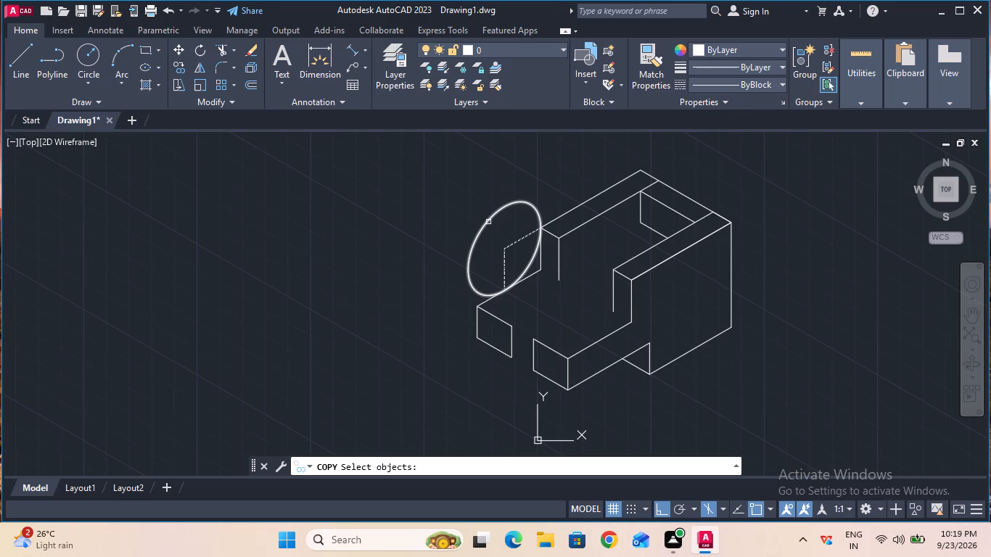
{"action": "left_click", "coordinate": [488, 222]}
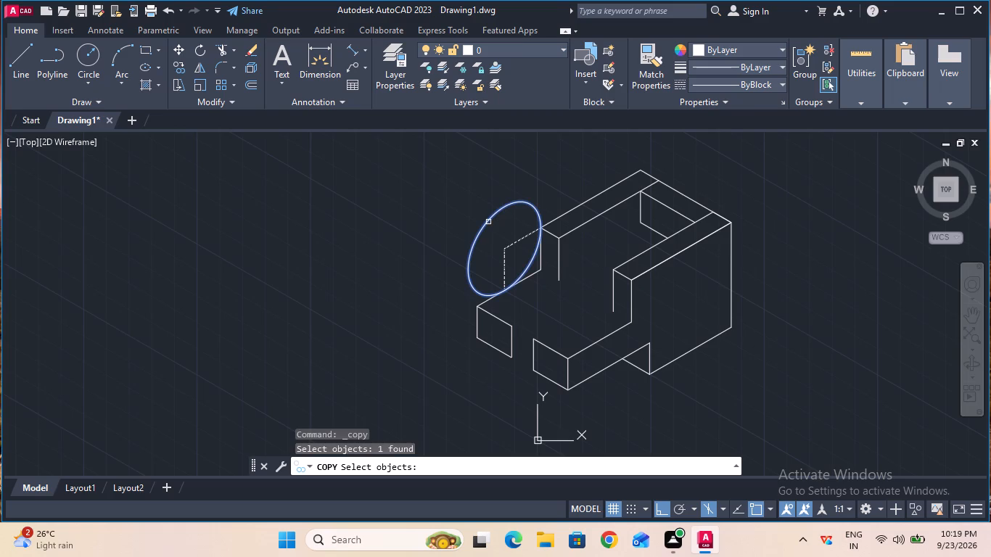
{"action": "key", "text": "Return"}
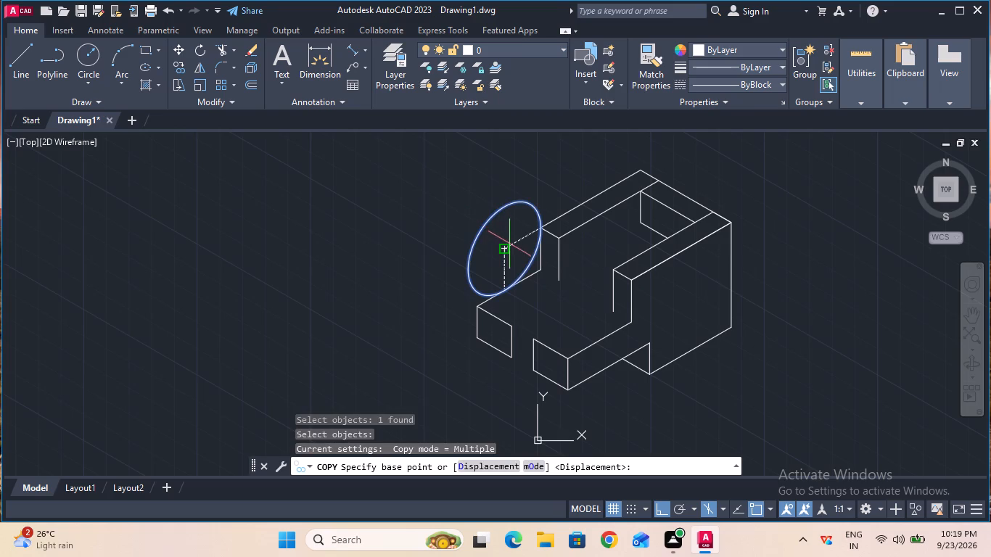
{"action": "left_click", "coordinate": [504, 245]}
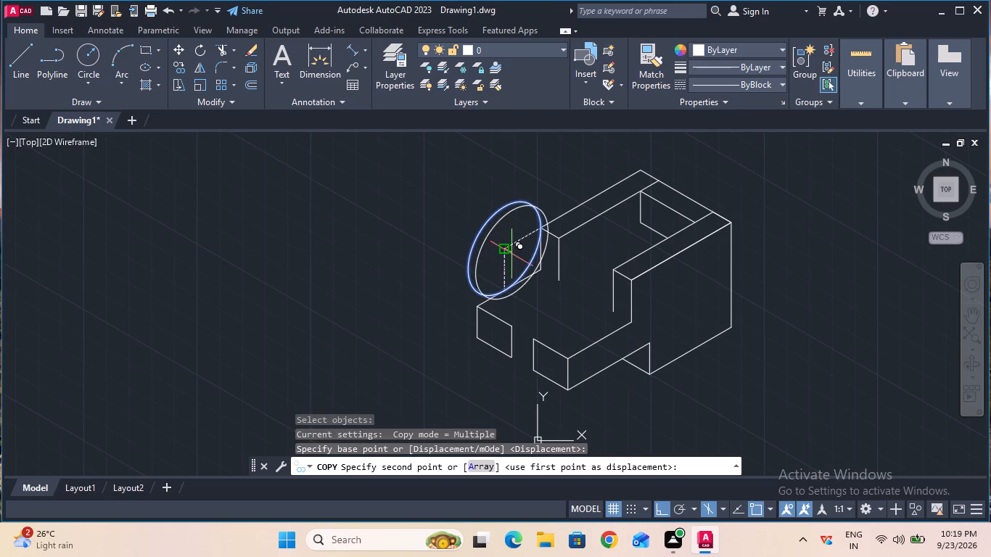
{"action": "type", "text": "10"}
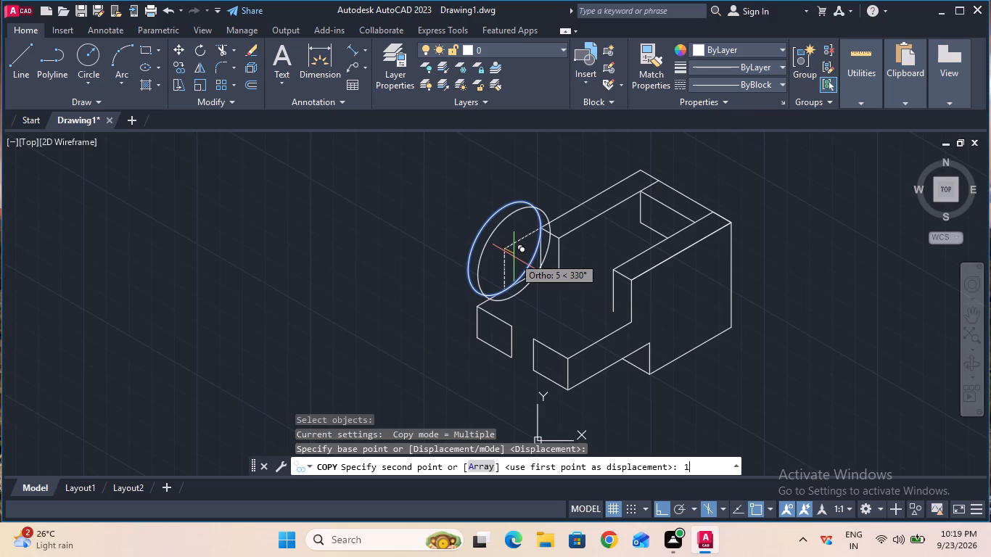
{"action": "key", "text": "Return"}
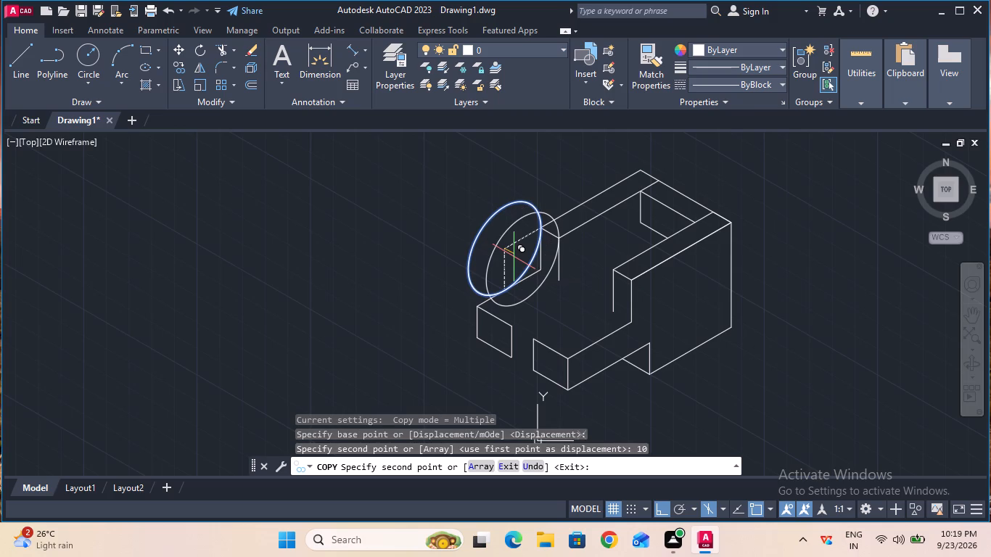
{"action": "key", "text": "Escape"}
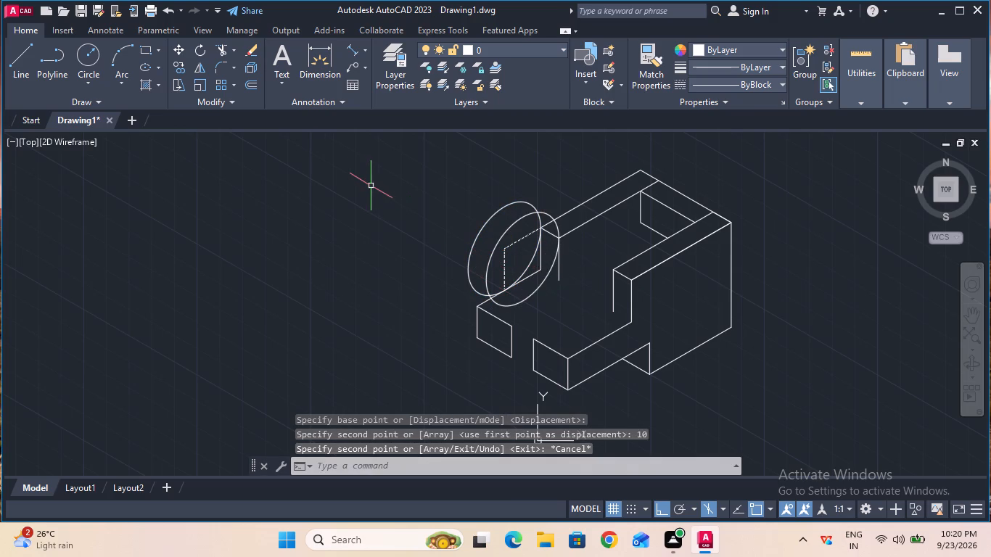
Trim away the outward-facing portions of both isocircles, away from the far rail.
{"action": "left_click", "coordinate": [223, 51]}
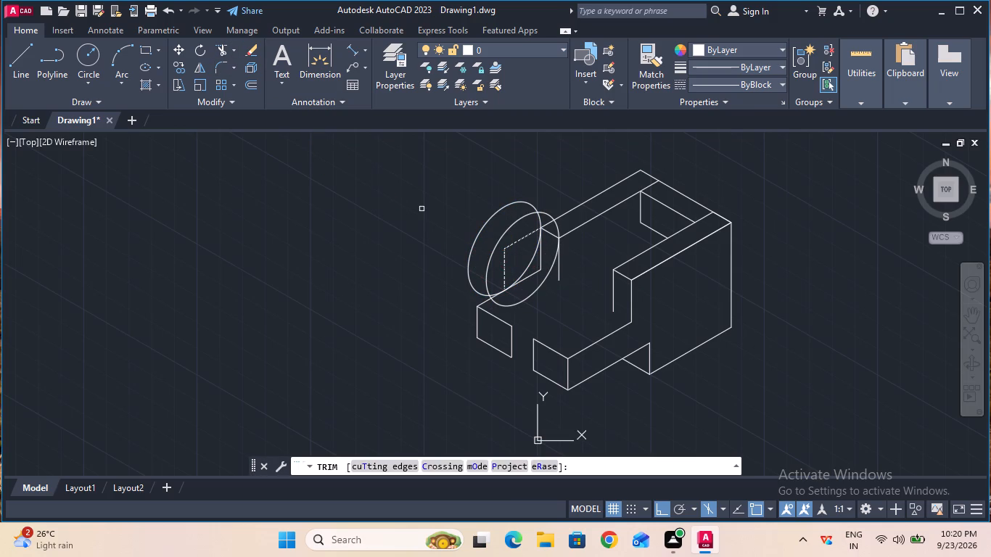
{"action": "left_click", "coordinate": [478, 239]}
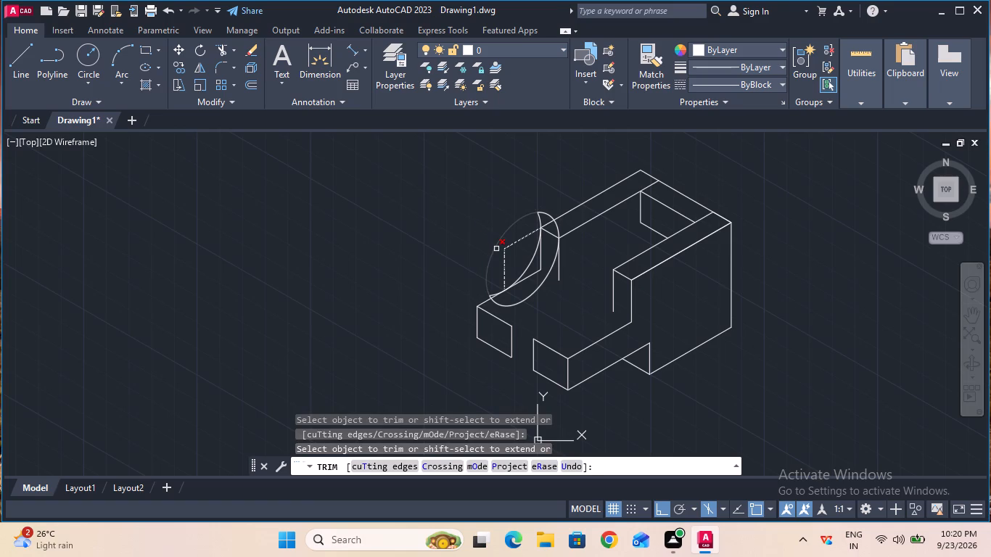
{"action": "left_click", "coordinate": [496, 249]}
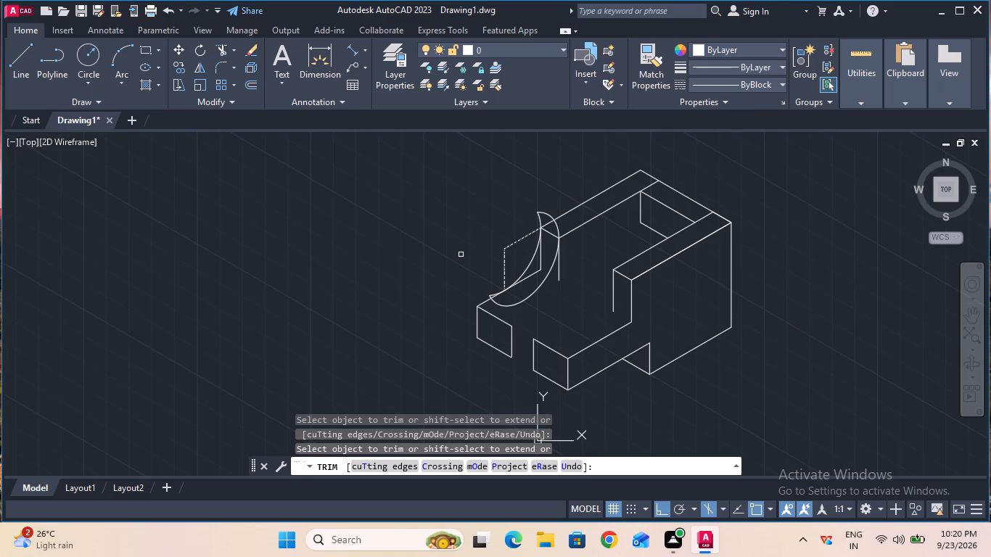
{"action": "key", "text": "Escape"}
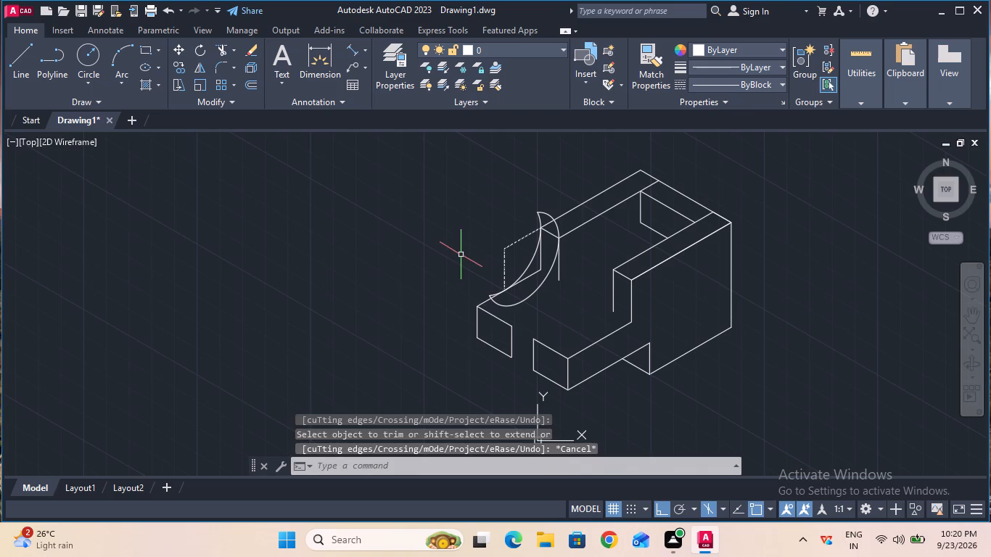
With the CENTER linetype, draw a line 10 along 330° from the lower end of the vertical centre line.
{"action": "left_click", "coordinate": [723, 88]}
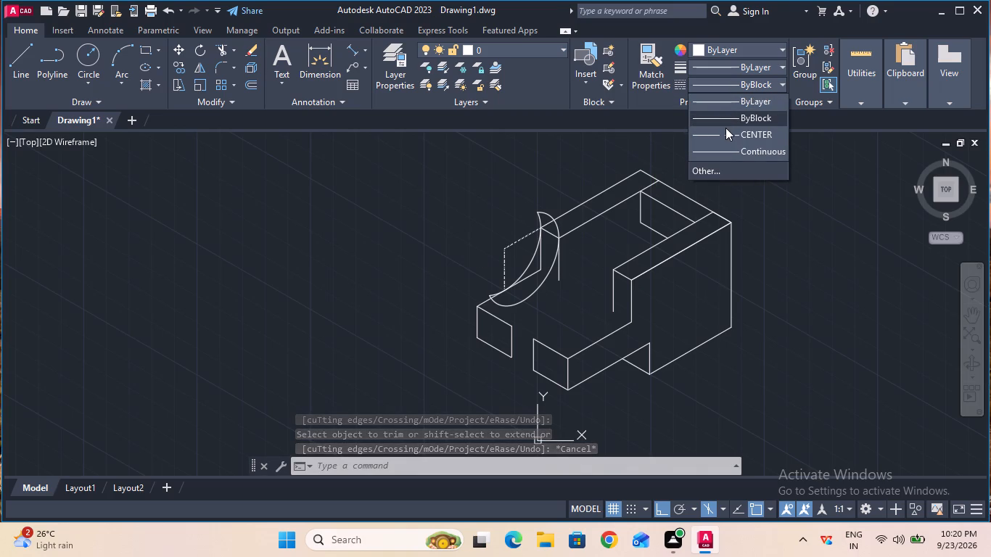
{"action": "left_click", "coordinate": [725, 128]}
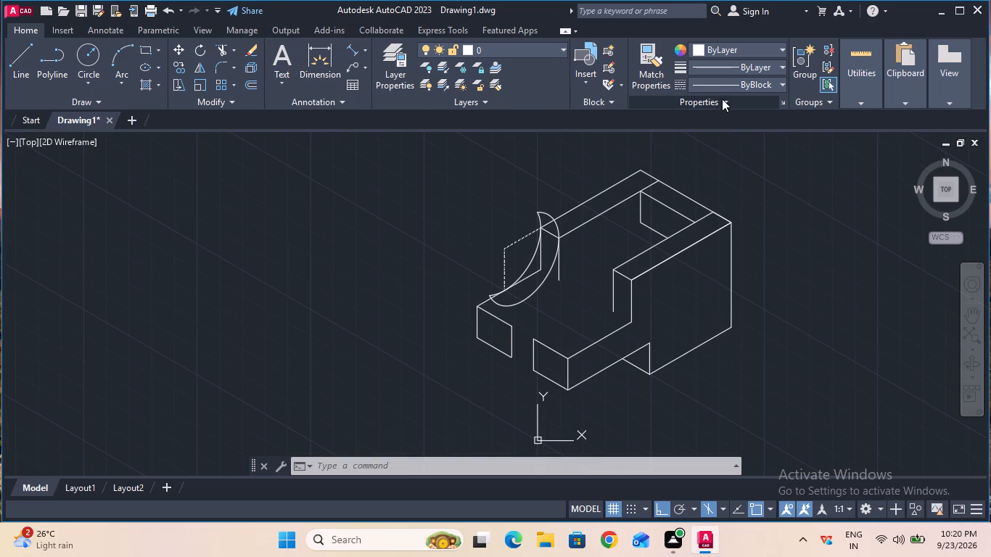
{"action": "left_click", "coordinate": [725, 79]}
{"action": "left_click", "coordinate": [731, 140]}
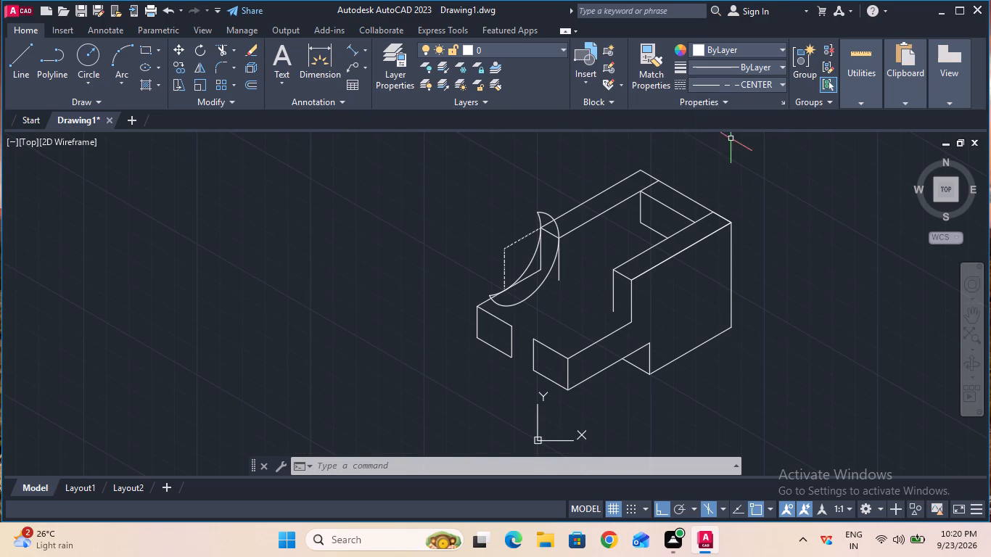
{"action": "left_click", "coordinate": [9, 72]}
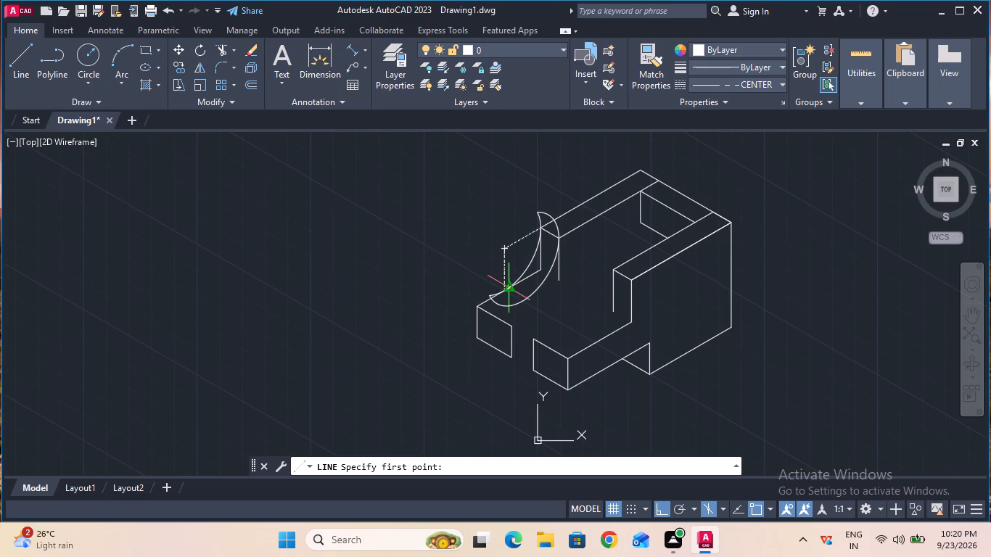
{"action": "left_click", "coordinate": [506, 294]}
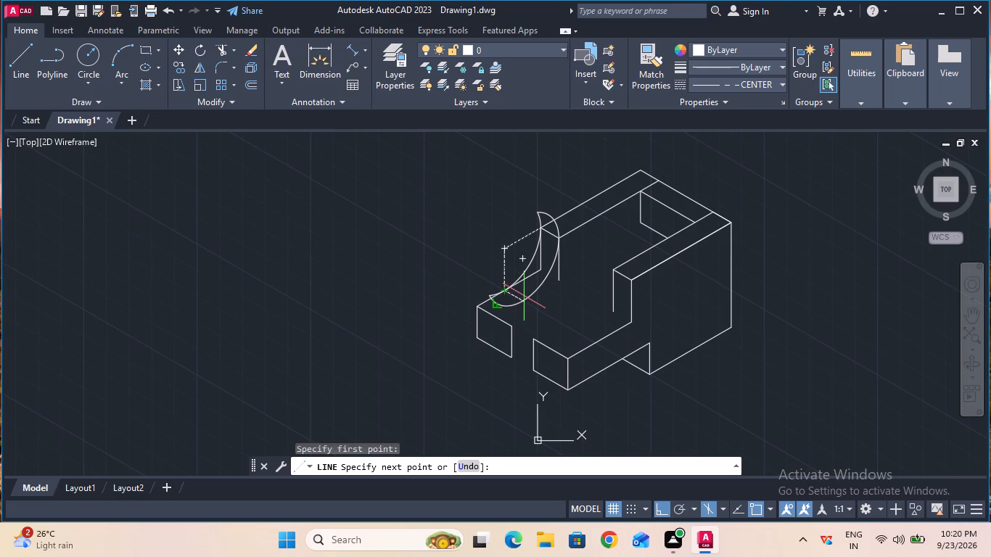
{"action": "key", "text": "1"}
{"action": "key", "text": "0"}
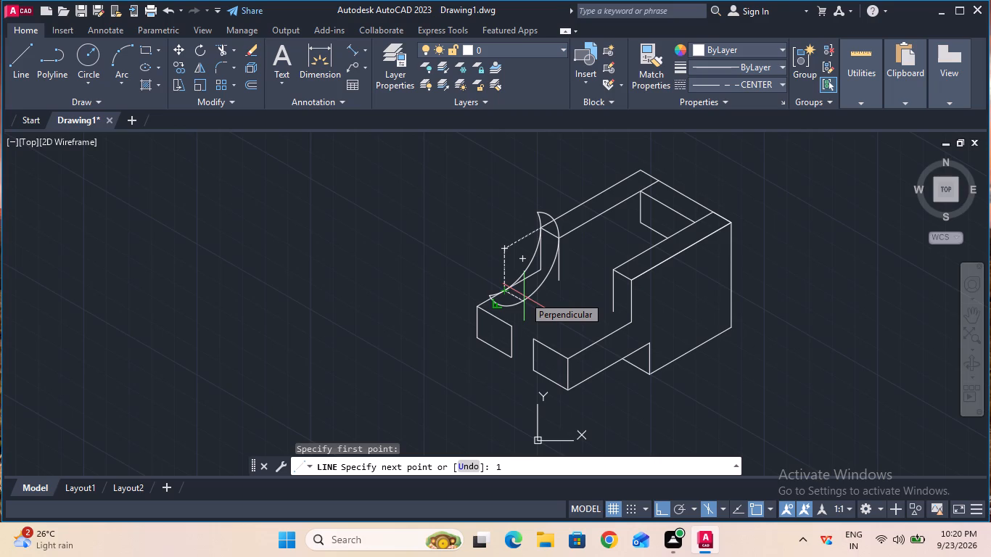
{"action": "key", "text": "Return"}
{"action": "key", "text": "Escape"}
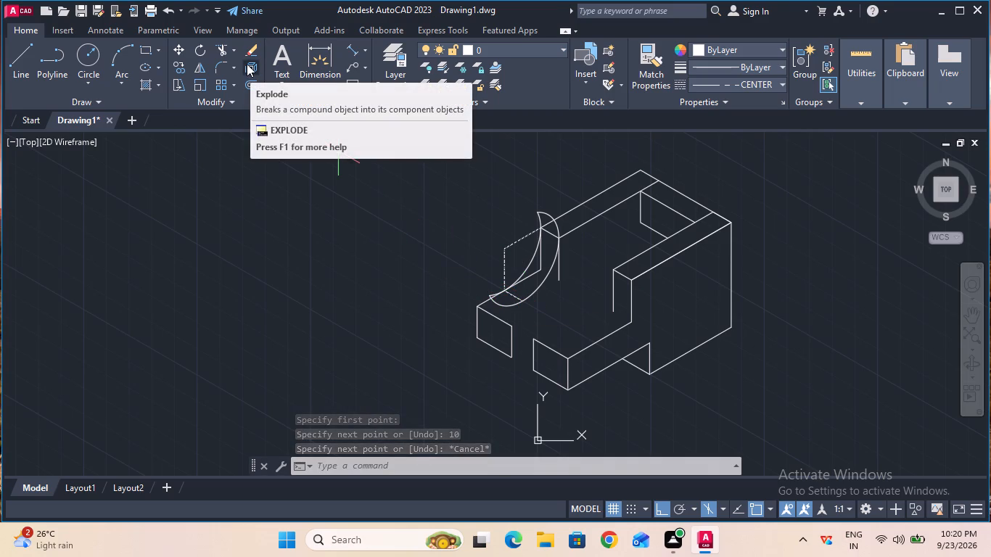
Trim the leftover isocircle pieces beyond both ends of the two concave radius 20 arcs on the far rail.
{"action": "double_click", "coordinate": [221, 50]}
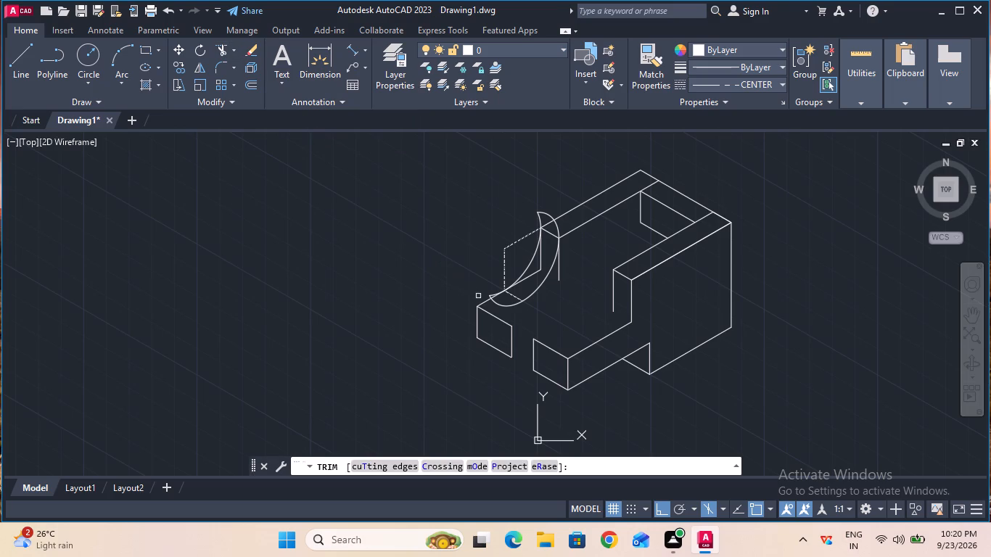
{"action": "left_click", "coordinate": [498, 304]}
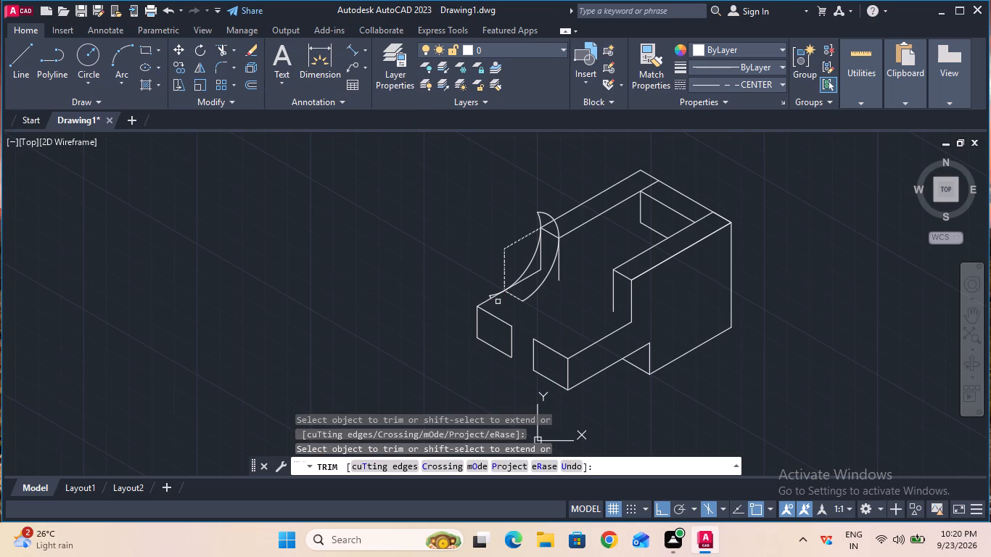
{"action": "scroll", "coordinate": [493, 296], "scroll_direction": "up", "scroll_amount": 3, "text": "ctrl"}
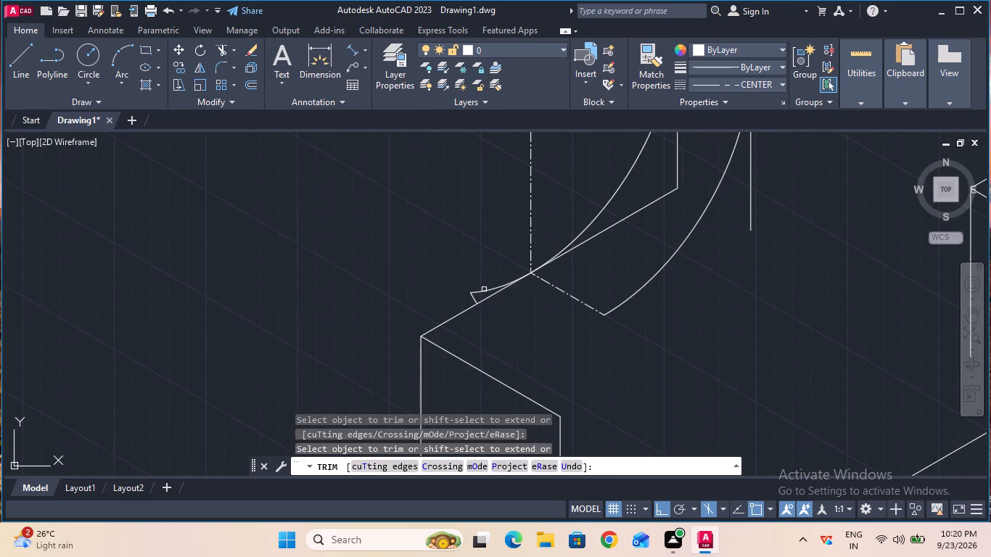
{"action": "left_click", "coordinate": [484, 292]}
{"action": "left_click", "coordinate": [474, 301]}
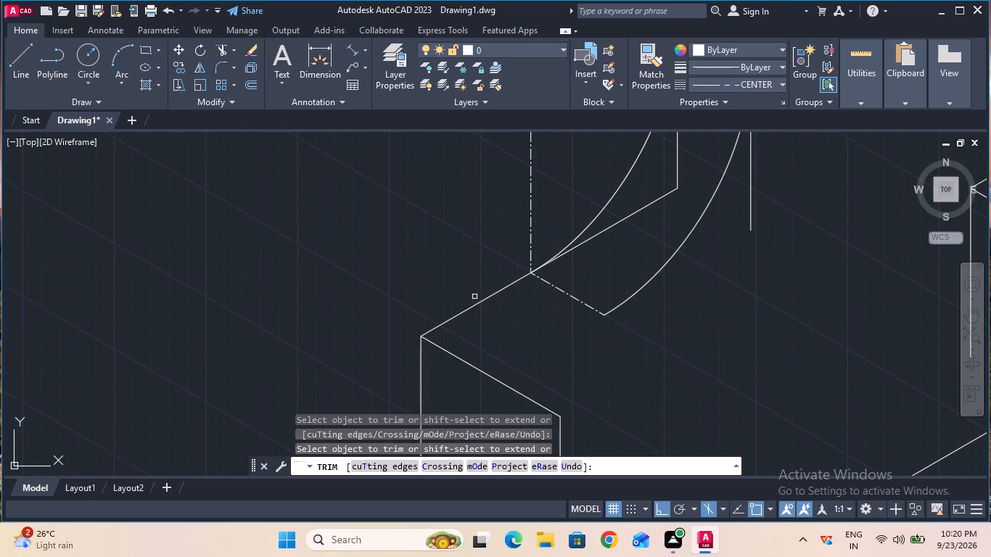
{"action": "scroll", "coordinate": [475, 290], "scroll_direction": "down", "scroll_amount": 3, "text": "ctrl"}
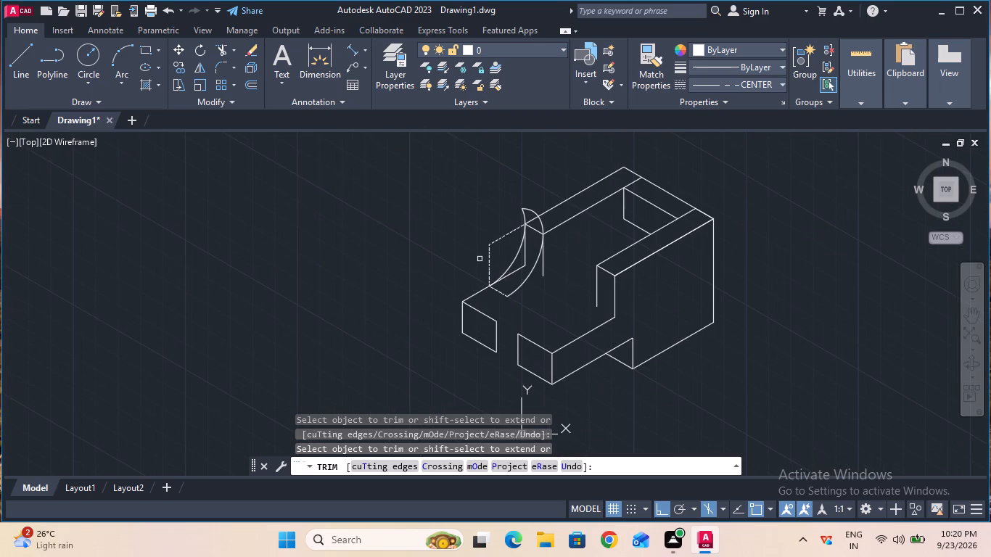
{"action": "left_click", "coordinate": [524, 215]}
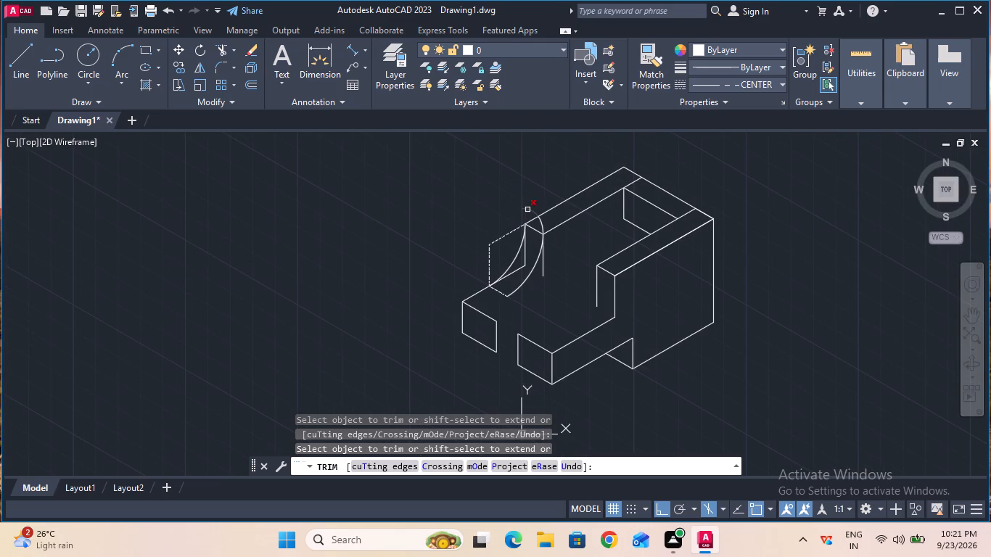
{"action": "left_click", "coordinate": [527, 210]}
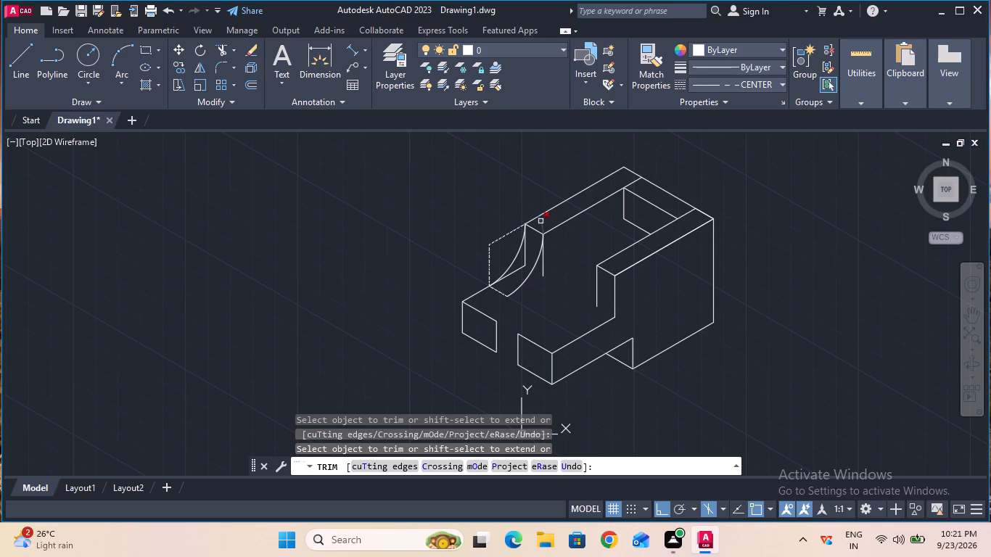
{"action": "left_click", "coordinate": [539, 222]}
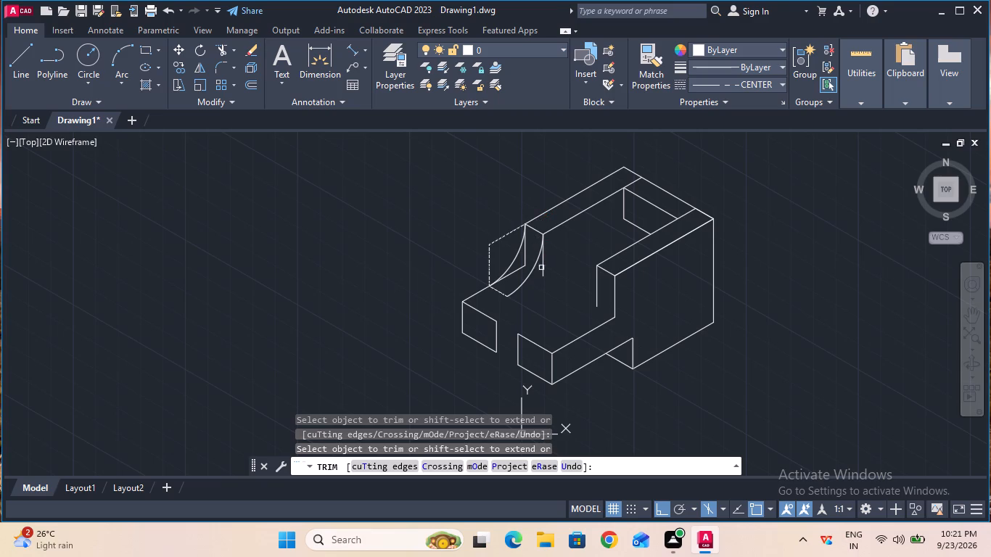
Trim the far rail's old square-corner edges behind the arcs and remove the two centre lines through the arc centre.
{"action": "left_click", "coordinate": [543, 268]}
{"action": "left_click", "coordinate": [526, 258]}
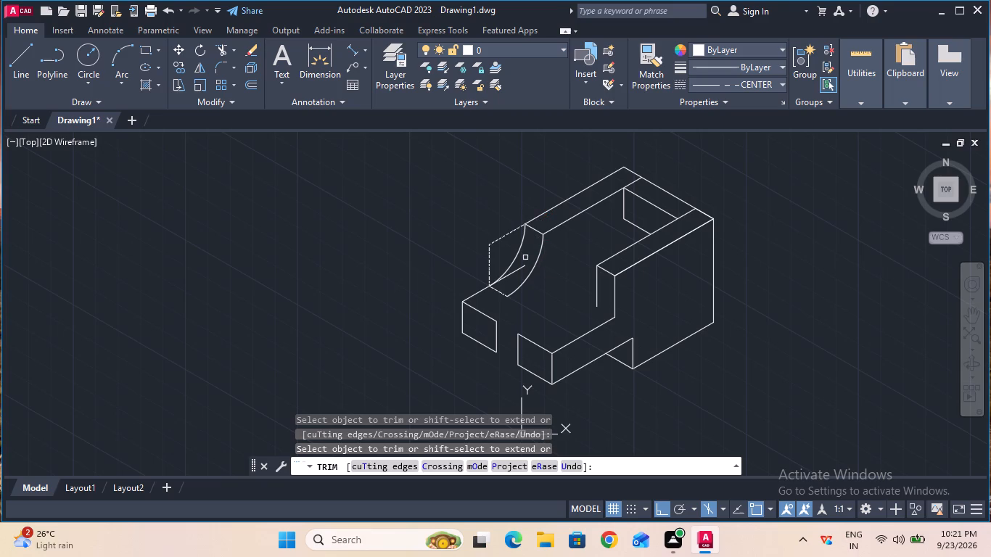
{"action": "left_click", "coordinate": [520, 270]}
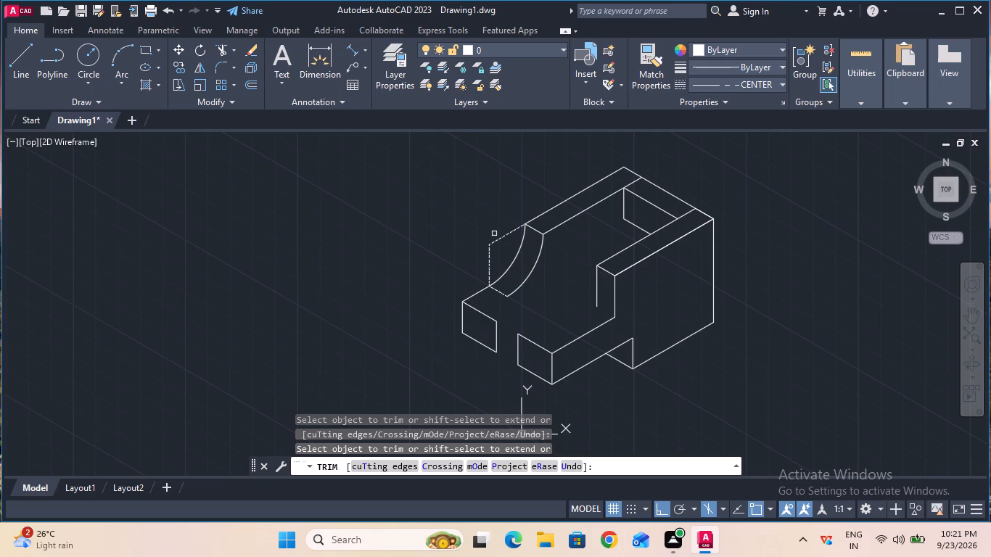
{"action": "left_click", "coordinate": [498, 240]}
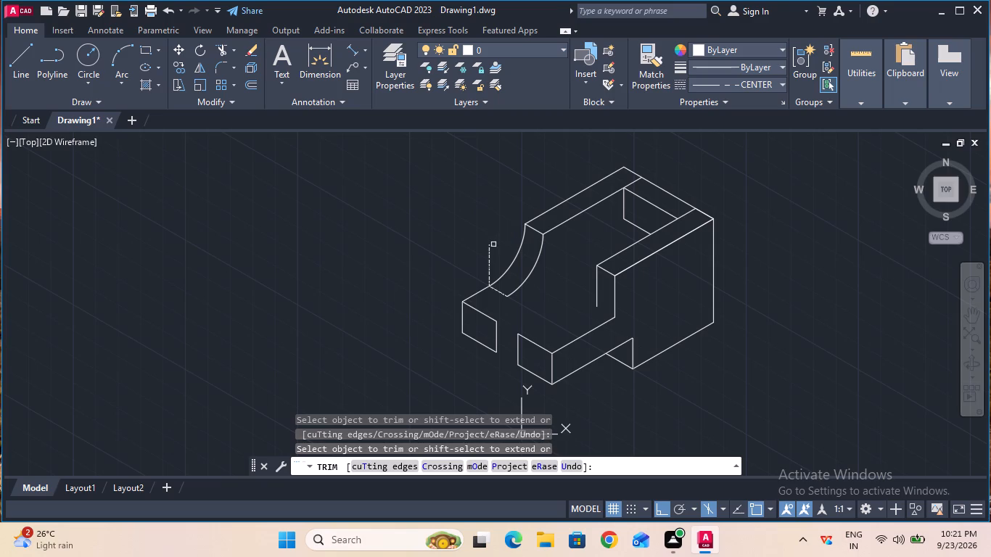
{"action": "left_click", "coordinate": [491, 247]}
{"action": "key", "text": "Escape"}
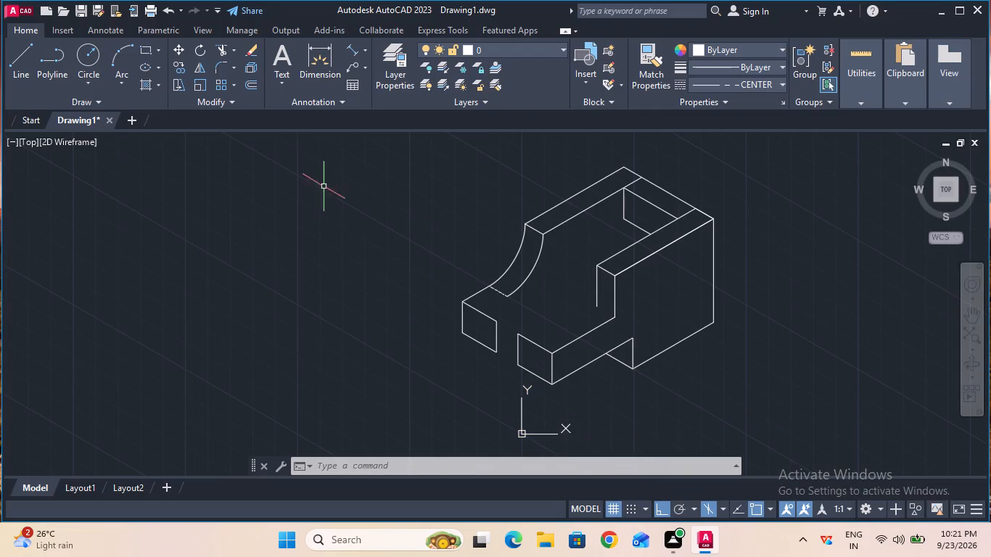
Copy the far rail's outer arc 40 along 330° onto the near rail's inner edge.
{"action": "left_click", "coordinate": [178, 70]}
{"action": "left_click", "coordinate": [514, 260]}
{"action": "key", "text": "Return"}
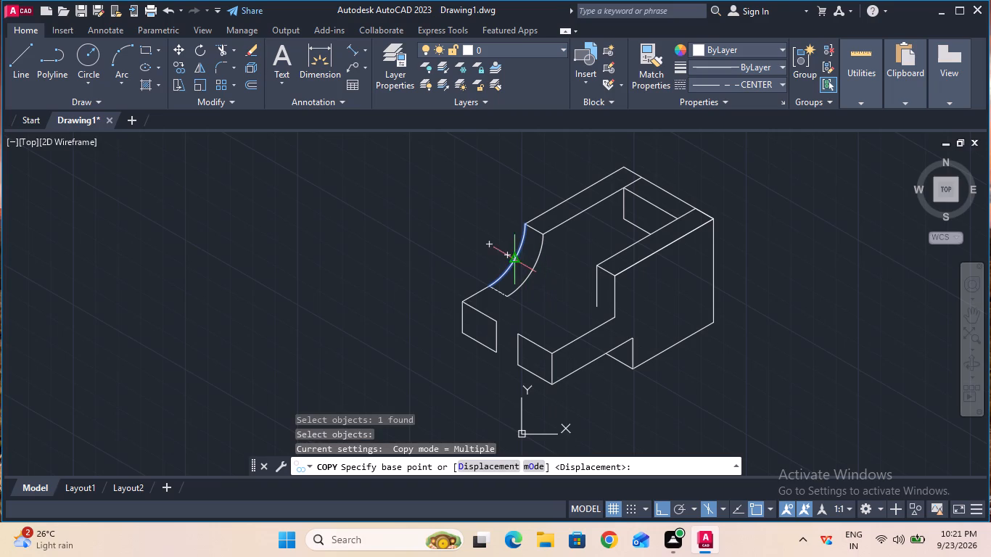
{"action": "left_click", "coordinate": [506, 254]}
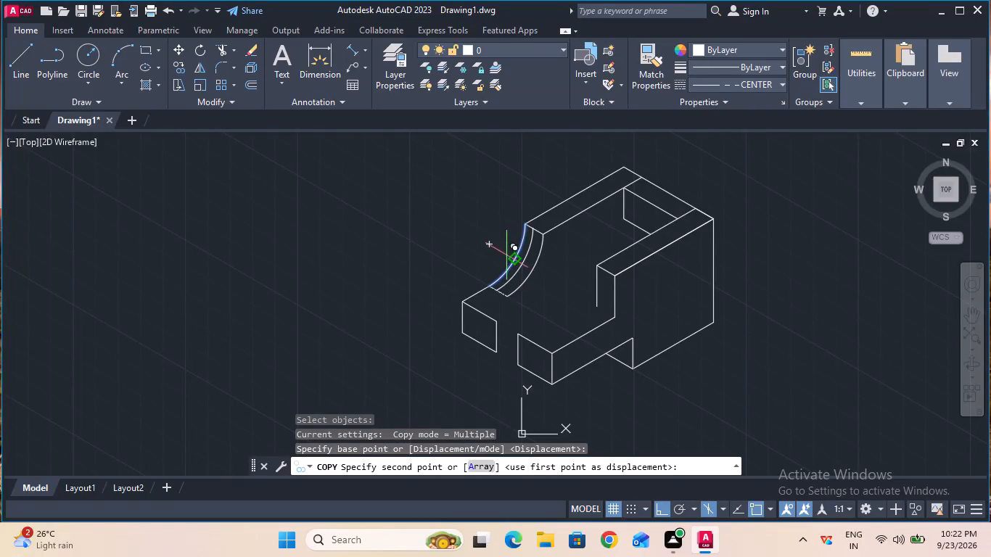
{"action": "key", "text": "4"}
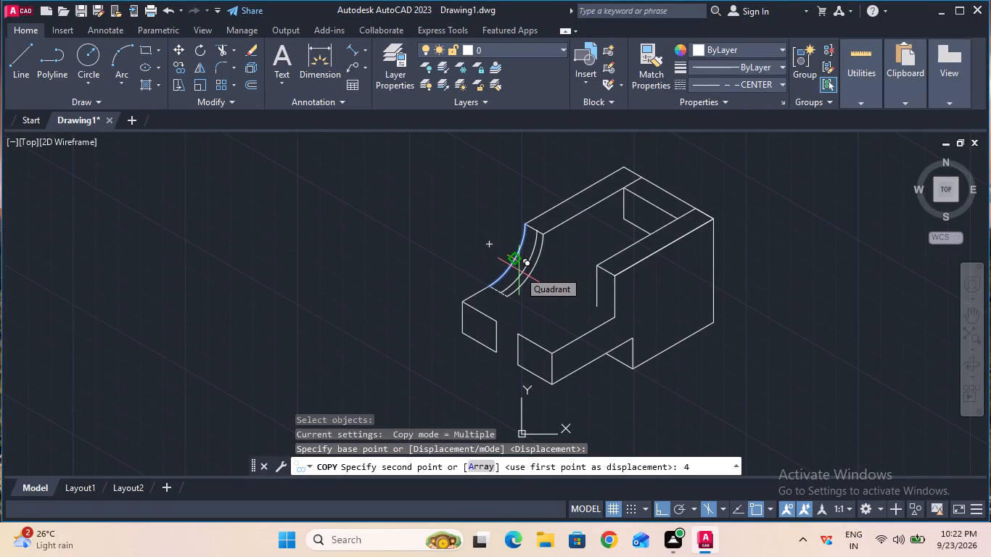
{"action": "key", "text": "0"}
{"action": "key", "text": "Return"}
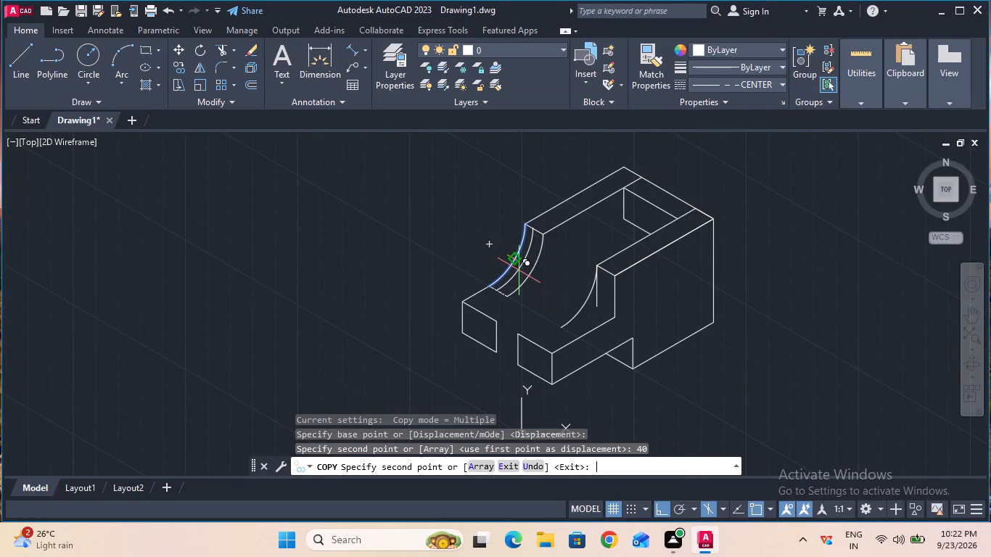
{"action": "key", "text": "Escape"}
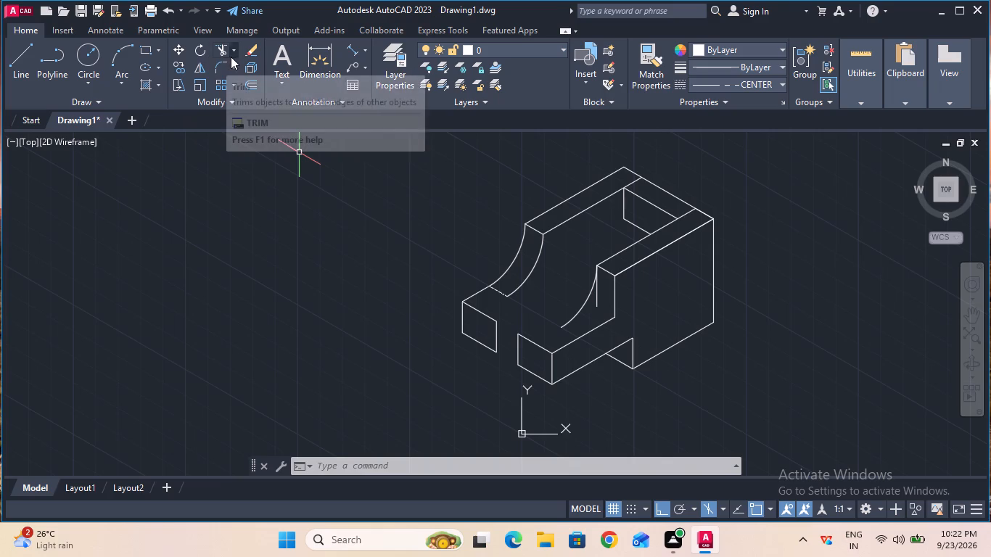
Copy the far rail's outer arc 50 along 330° onto the near rail's outer edge.
{"action": "left_click", "coordinate": [181, 68]}
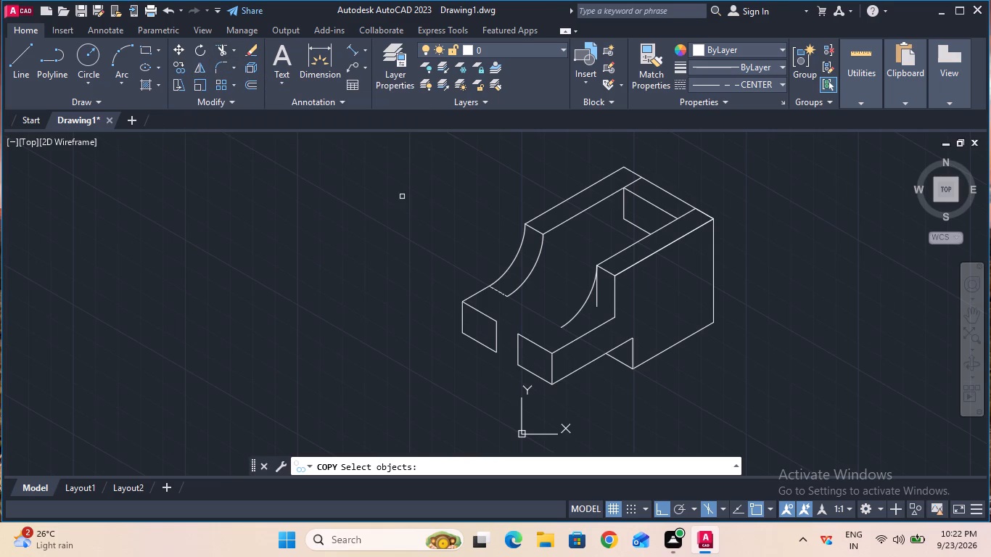
{"action": "left_click", "coordinate": [512, 262]}
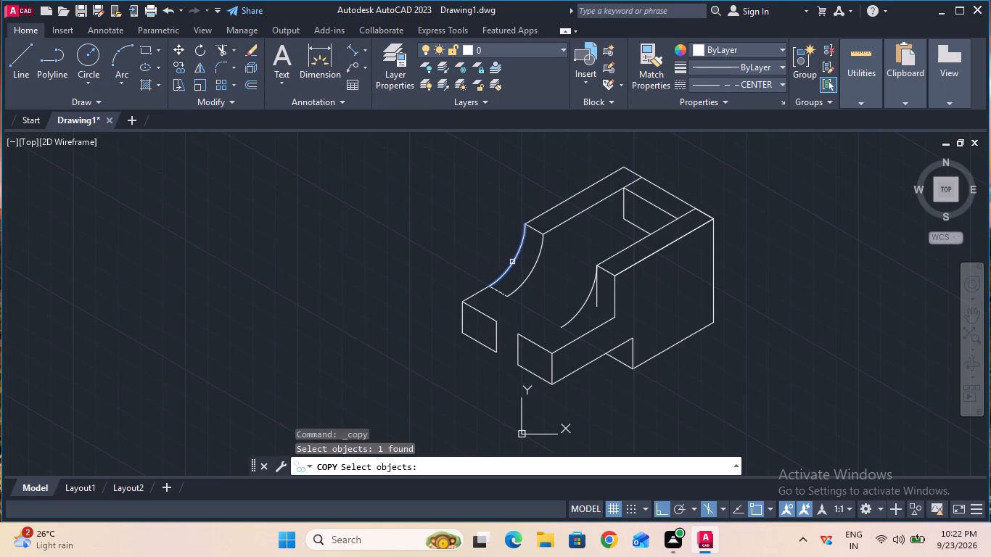
{"action": "key", "text": "Return"}
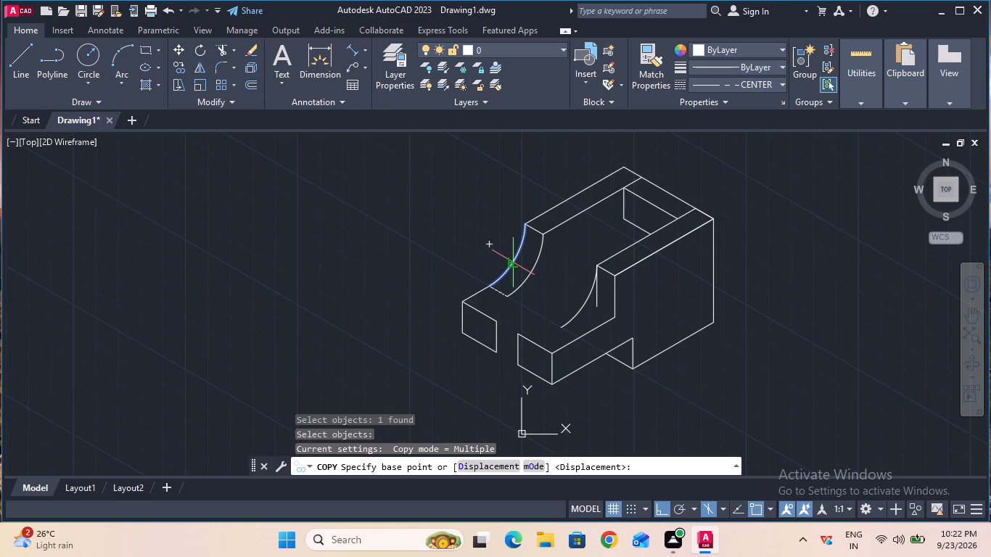
{"action": "left_click", "coordinate": [513, 262]}
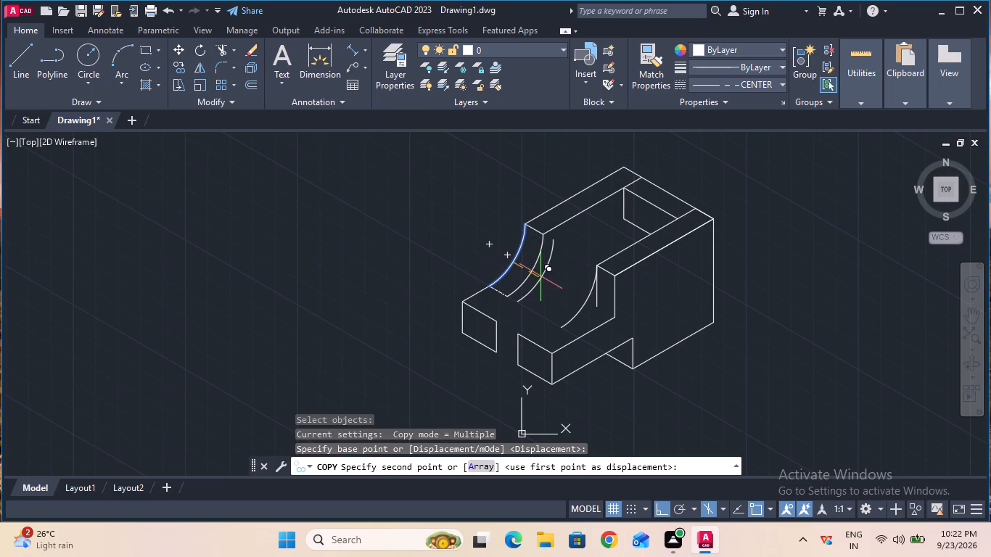
{"action": "key", "text": "5"}
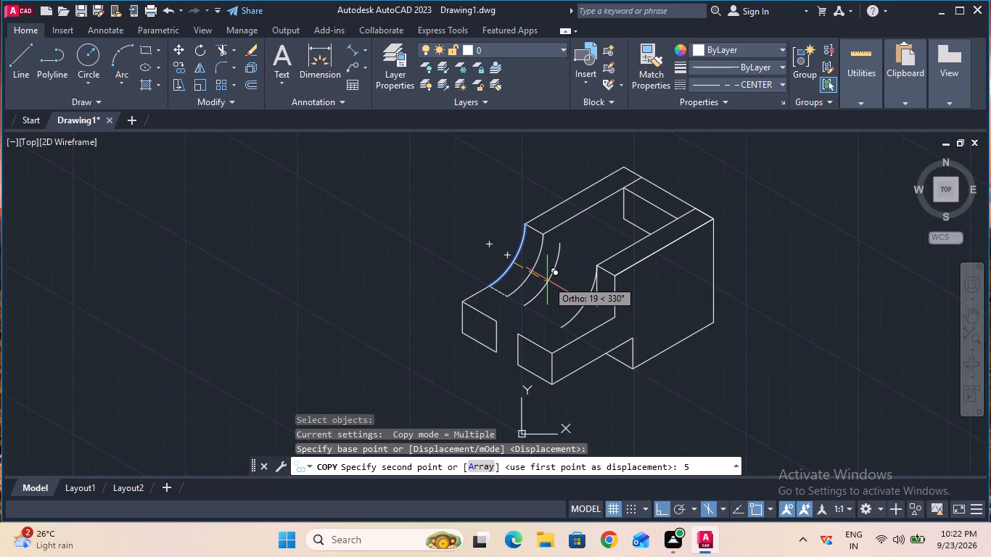
{"action": "key", "text": "0"}
{"action": "key", "text": "Return"}
{"action": "key", "text": "Escape"}
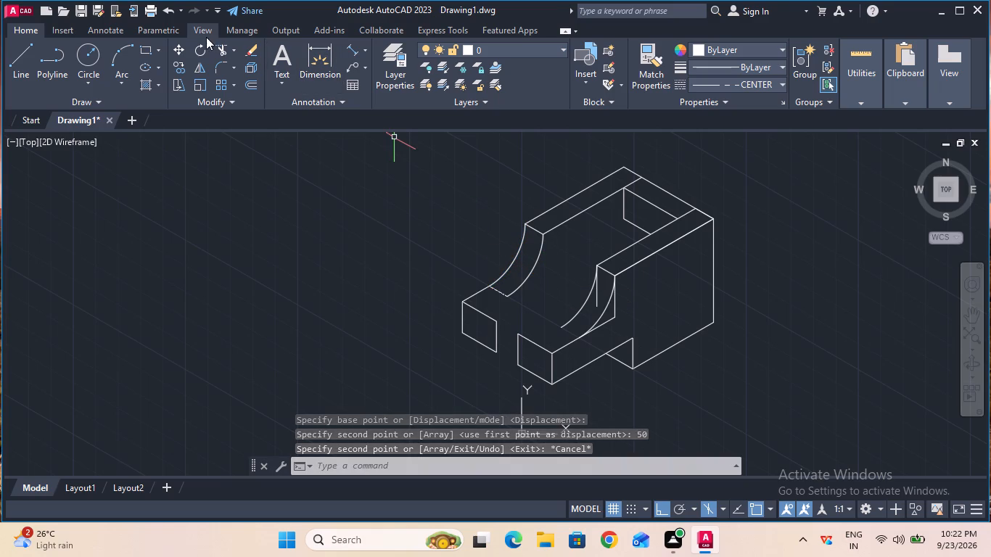
Trim the short centre line at the far rail's arc and the near rail's old square-corner edges behind its arcs.
{"action": "left_click", "coordinate": [225, 46]}
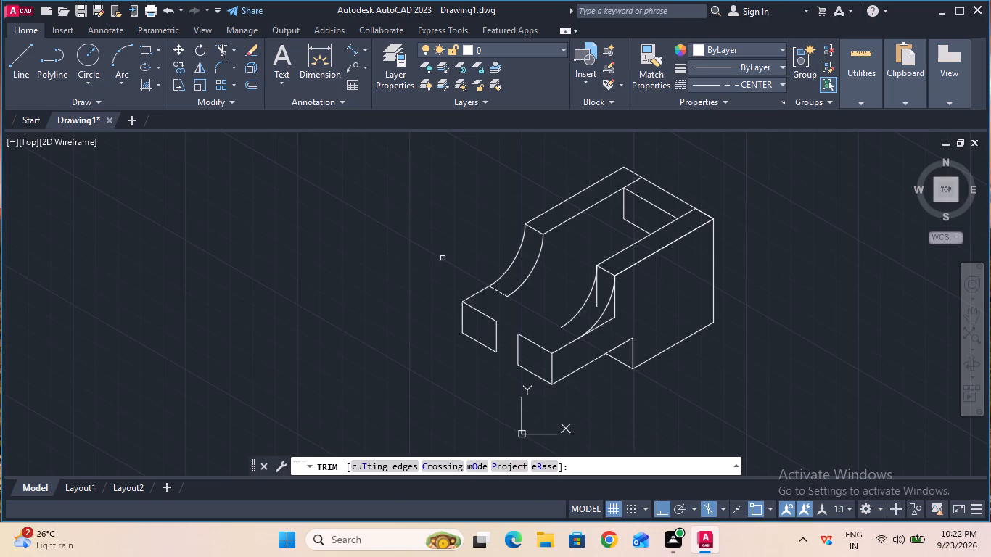
{"action": "left_click", "coordinate": [495, 292]}
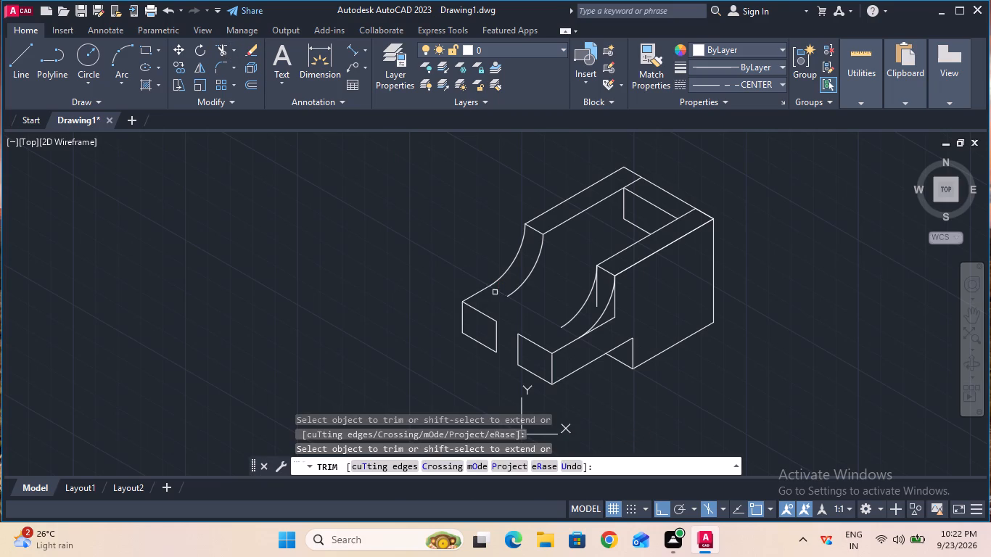
{"action": "left_click", "coordinate": [597, 302]}
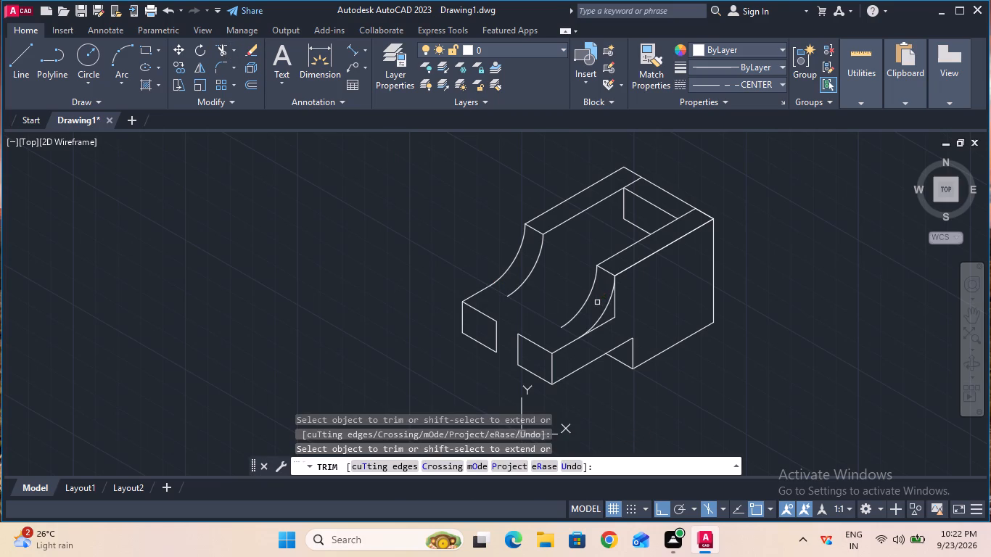
{"action": "left_click", "coordinate": [613, 310]}
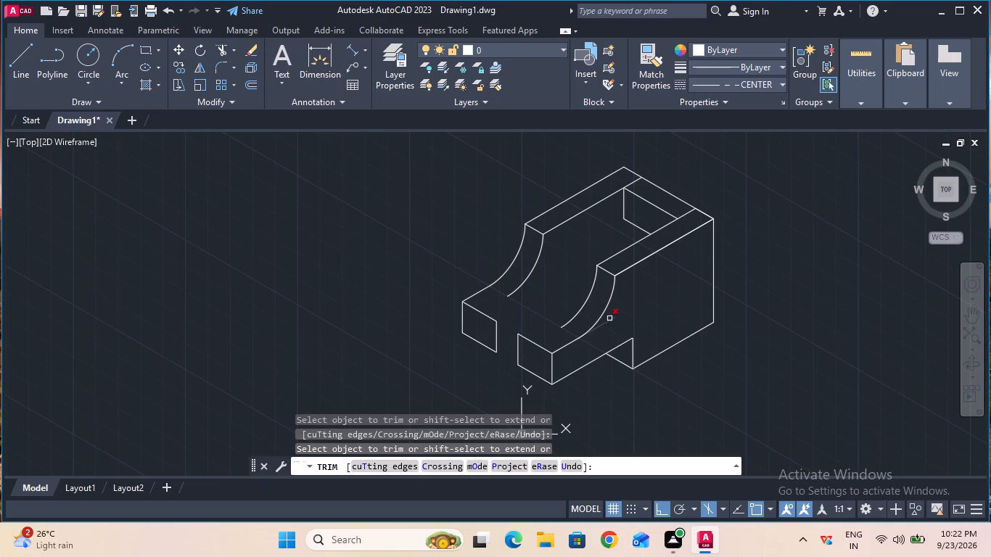
{"action": "left_click", "coordinate": [609, 318]}
{"action": "key", "text": "Escape"}
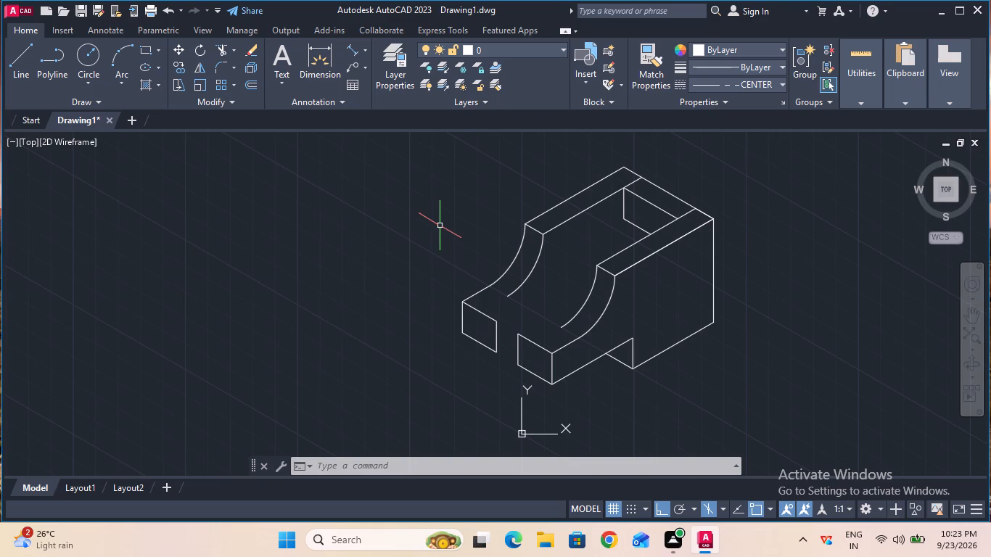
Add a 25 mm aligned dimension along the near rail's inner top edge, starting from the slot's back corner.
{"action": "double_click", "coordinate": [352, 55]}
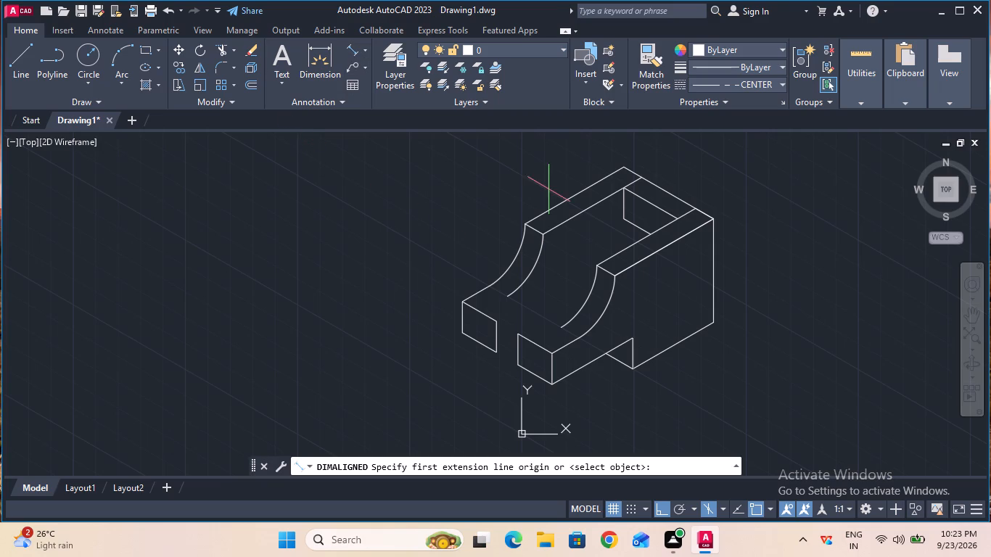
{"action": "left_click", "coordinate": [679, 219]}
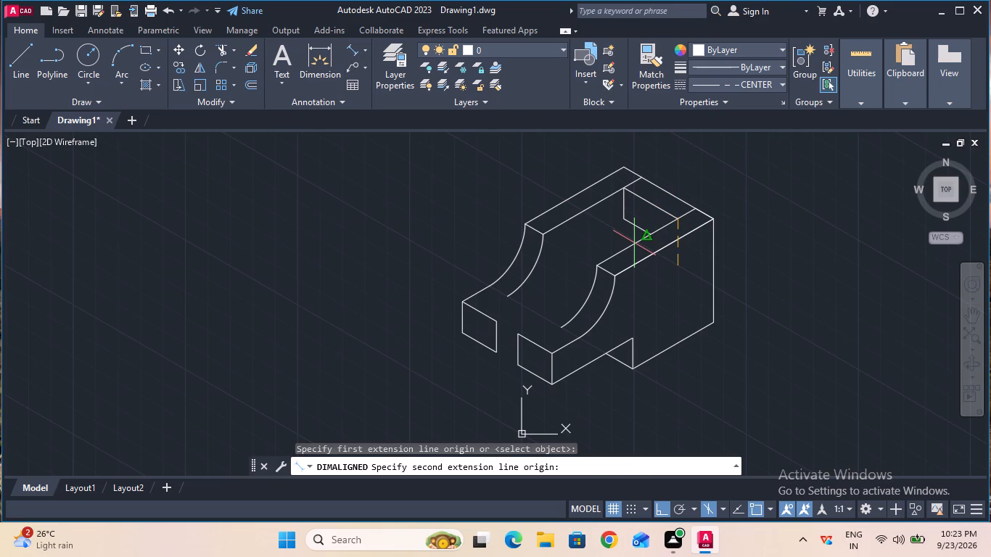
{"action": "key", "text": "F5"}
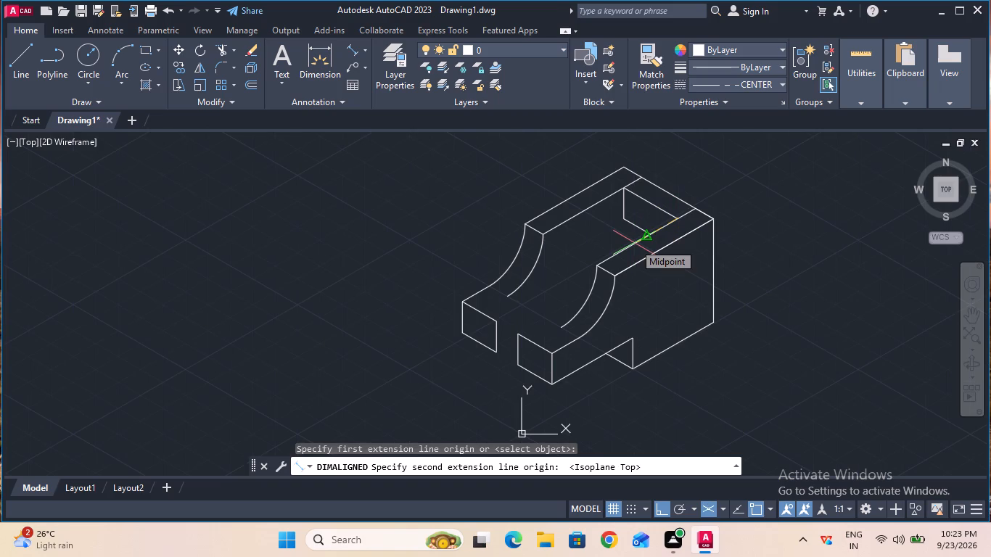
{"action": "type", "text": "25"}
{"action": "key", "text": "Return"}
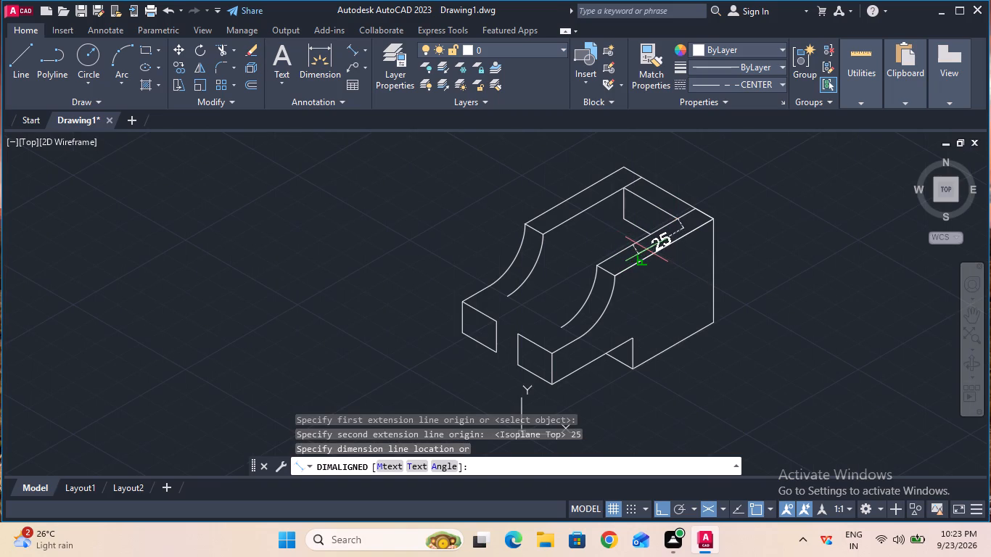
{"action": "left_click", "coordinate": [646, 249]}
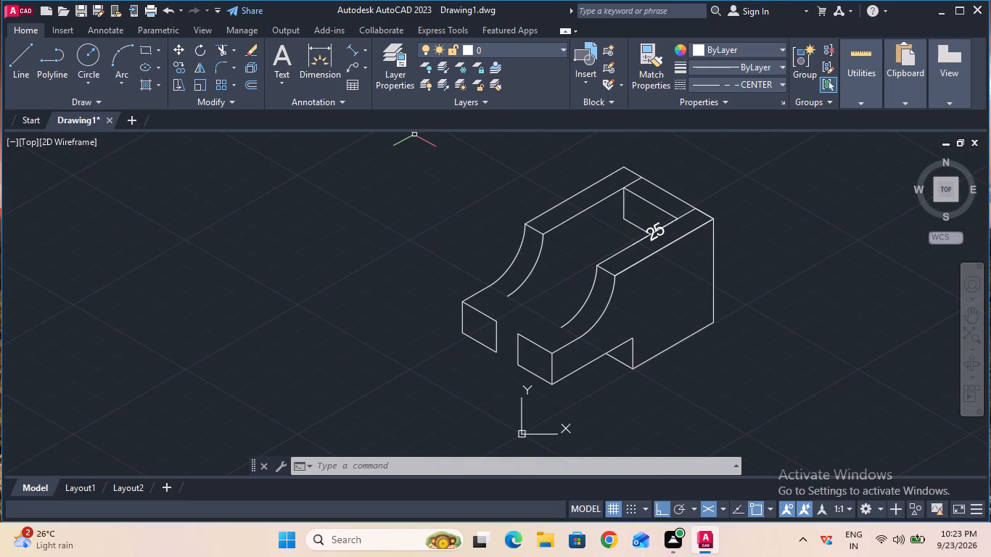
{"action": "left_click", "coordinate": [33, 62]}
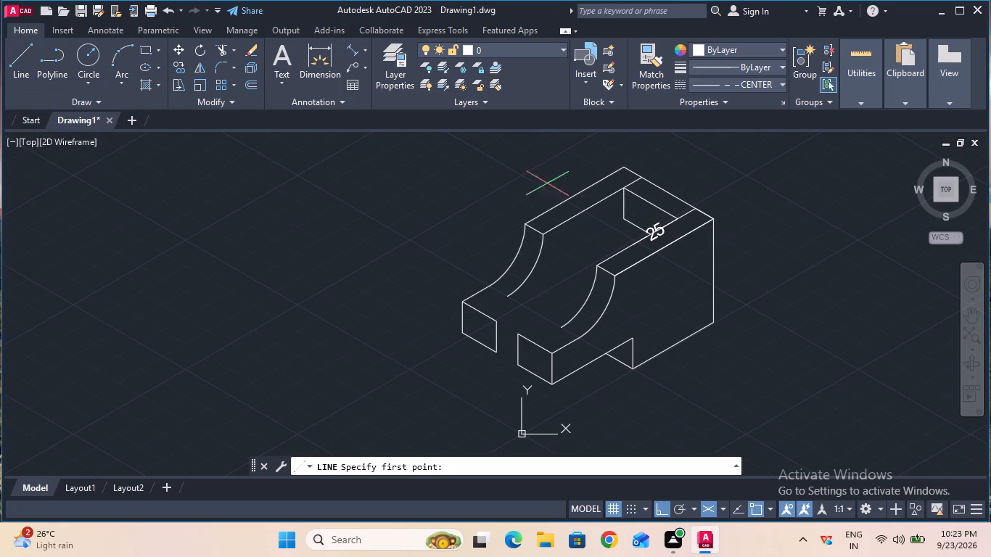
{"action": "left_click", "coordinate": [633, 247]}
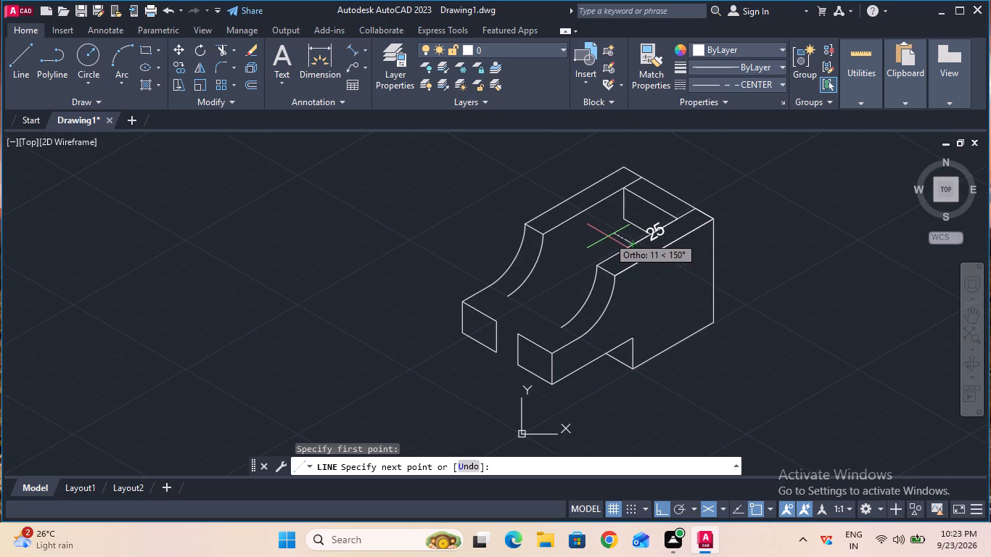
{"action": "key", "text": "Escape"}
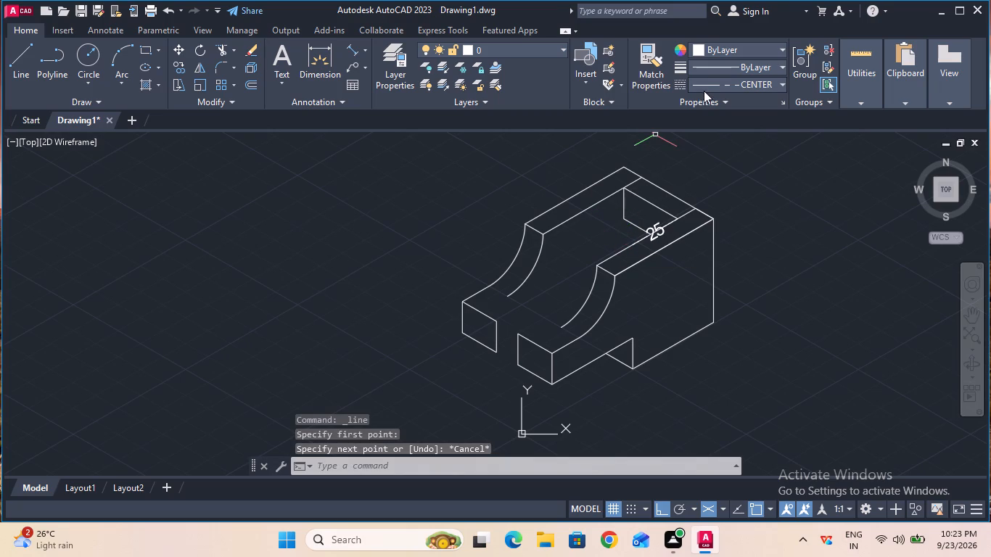
Set the current linetype to ByBlock.
{"action": "double_click", "coordinate": [704, 89]}
{"action": "double_click", "coordinate": [713, 114]}
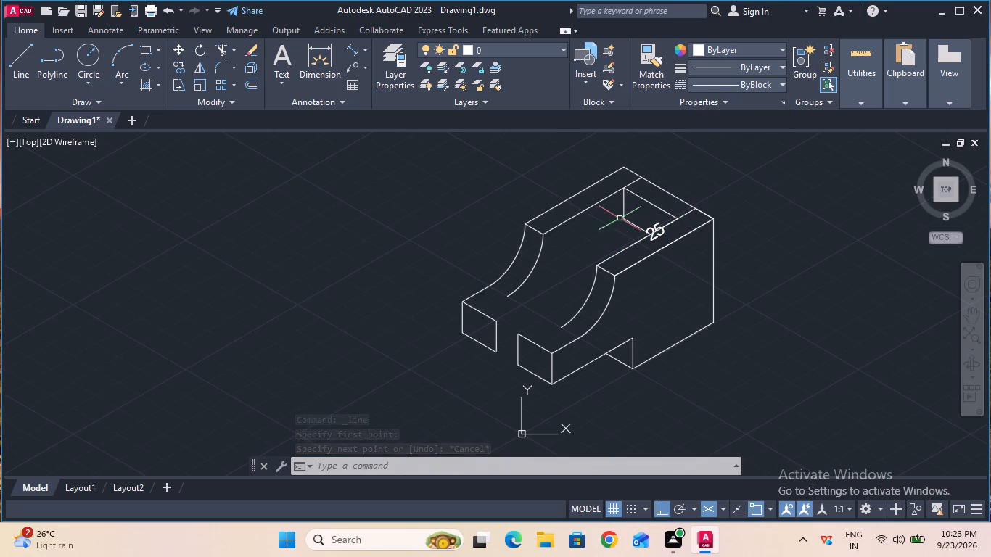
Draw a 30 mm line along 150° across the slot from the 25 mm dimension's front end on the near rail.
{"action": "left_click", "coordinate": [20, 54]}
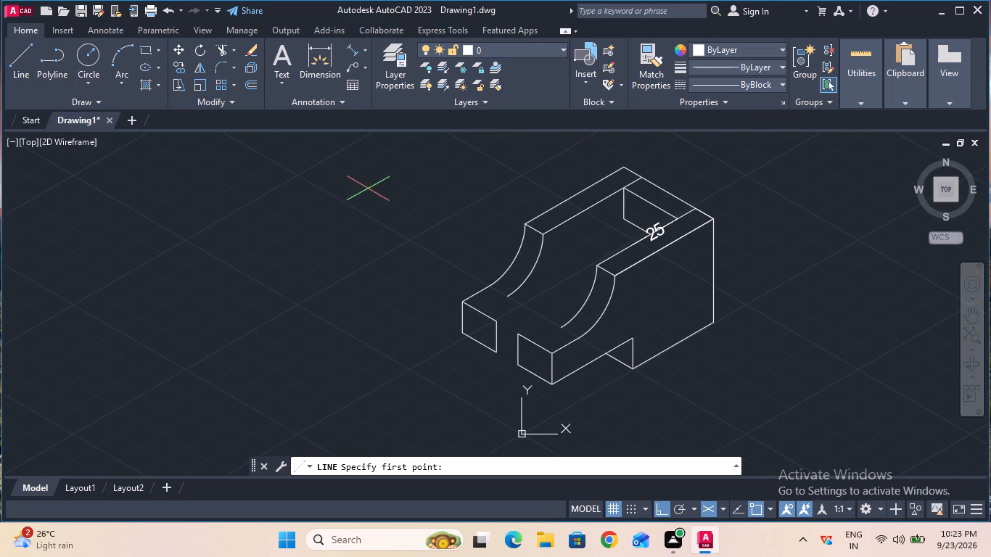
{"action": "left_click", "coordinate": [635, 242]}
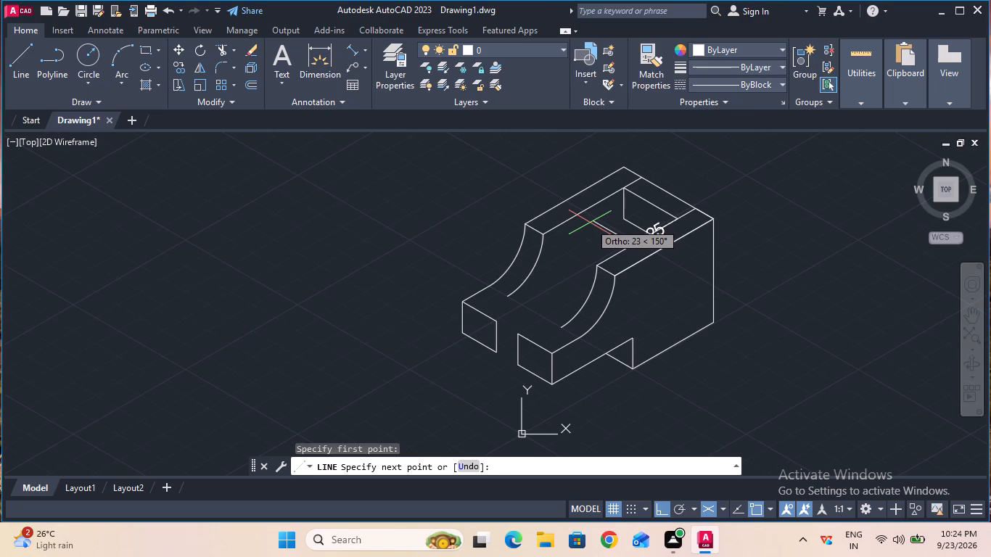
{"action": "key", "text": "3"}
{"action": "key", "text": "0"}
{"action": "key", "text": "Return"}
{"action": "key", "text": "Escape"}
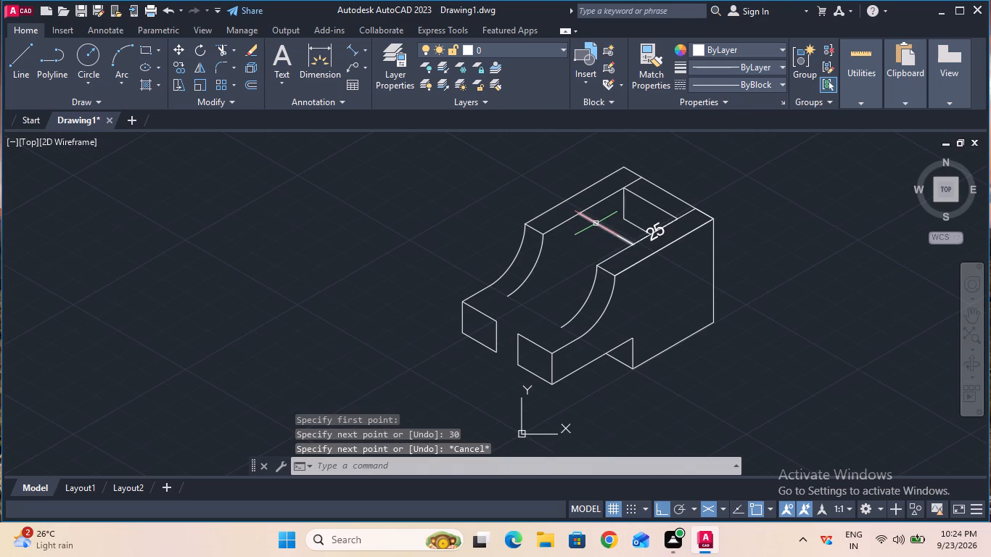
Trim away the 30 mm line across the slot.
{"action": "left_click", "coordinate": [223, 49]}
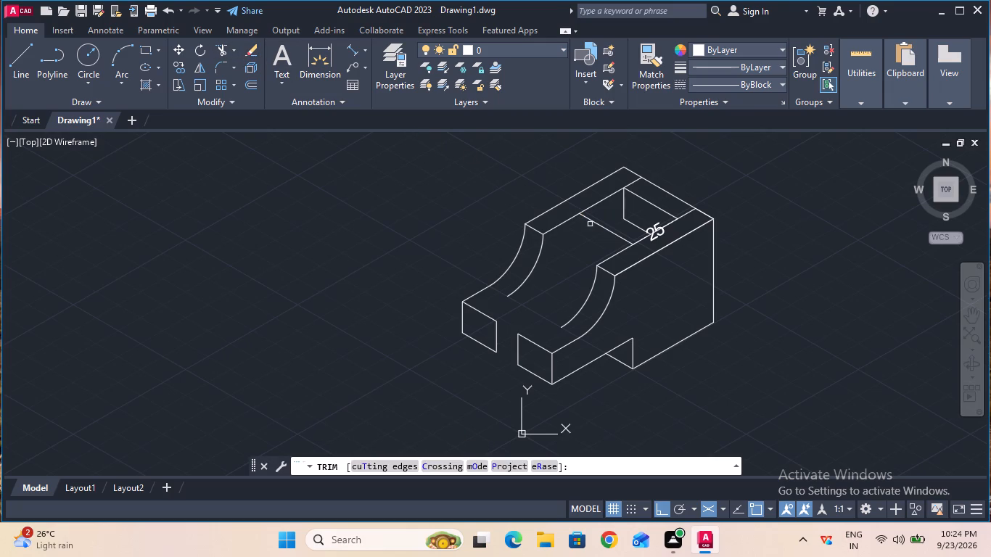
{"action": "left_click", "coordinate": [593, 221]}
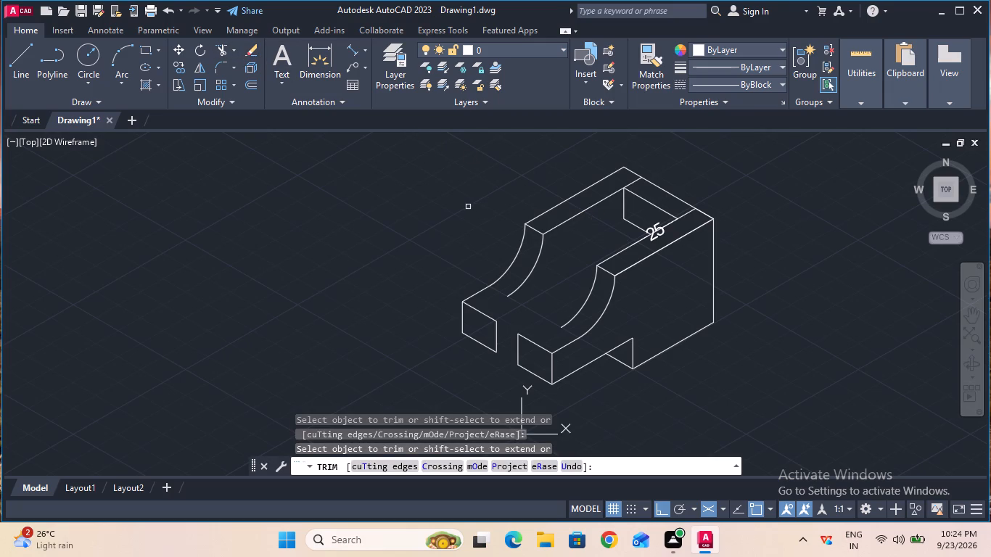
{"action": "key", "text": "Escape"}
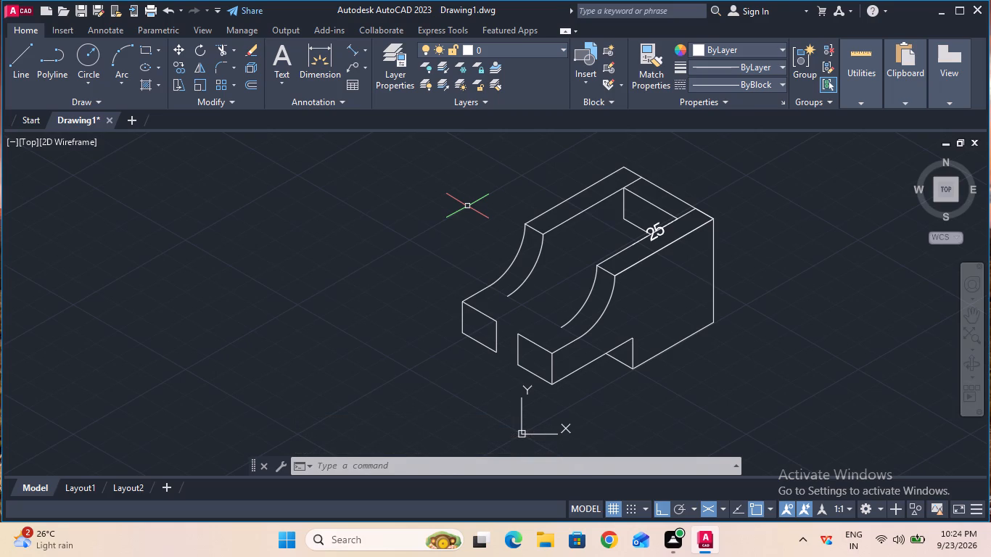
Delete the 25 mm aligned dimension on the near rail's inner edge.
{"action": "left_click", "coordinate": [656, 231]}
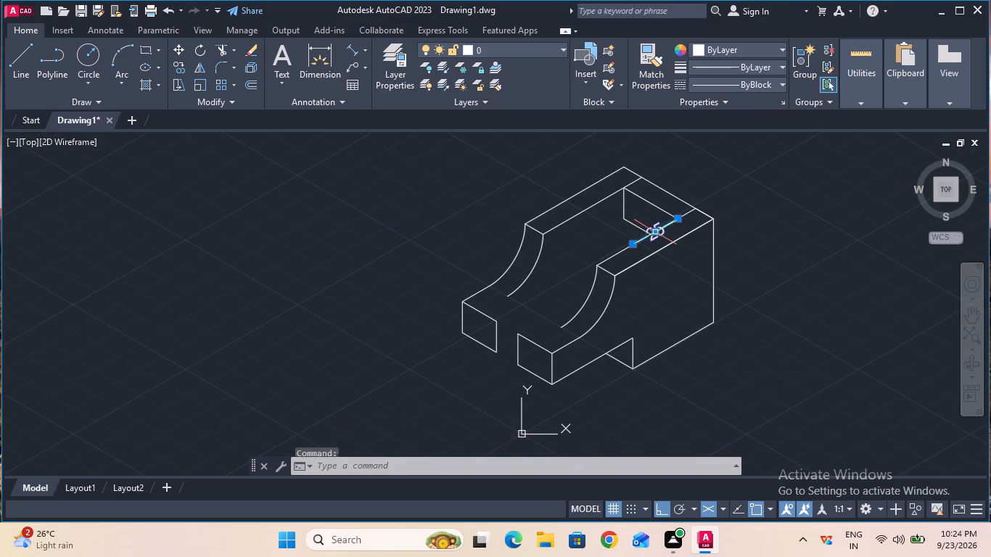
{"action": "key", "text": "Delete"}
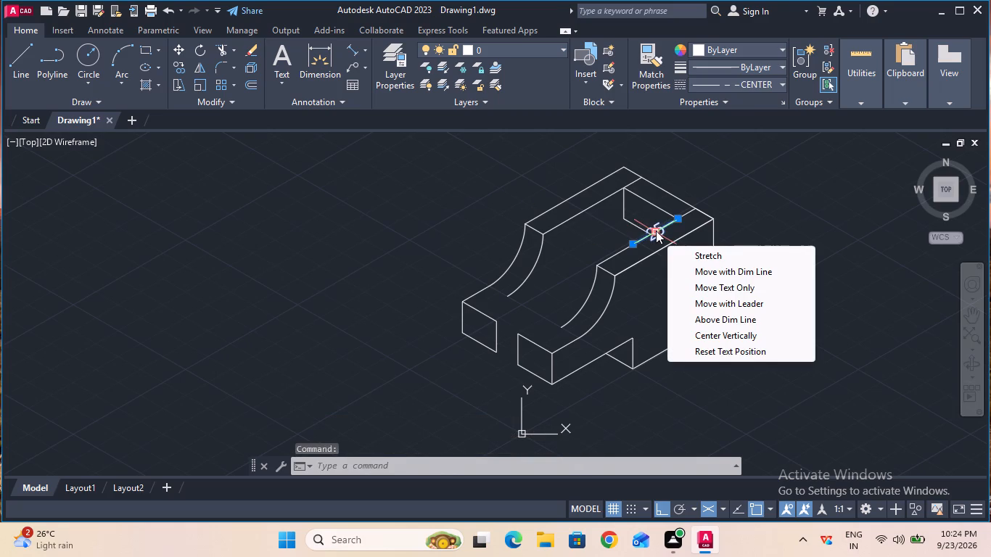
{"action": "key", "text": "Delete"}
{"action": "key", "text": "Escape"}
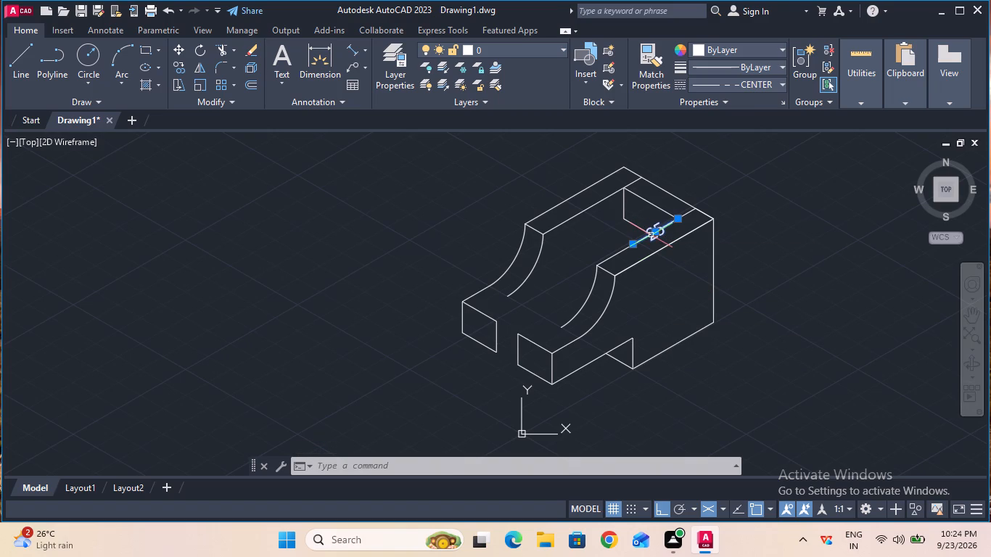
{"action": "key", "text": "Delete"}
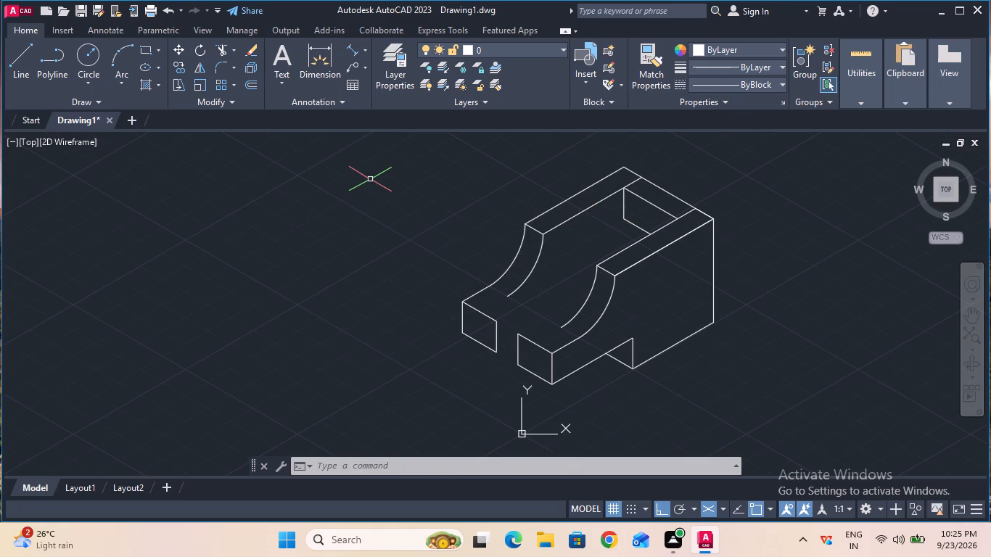
Draw a 35 mm line along 30° from the lower end of the far rail's inner arc.
{"action": "left_click", "coordinate": [12, 62]}
{"action": "left_click", "coordinate": [511, 300]}
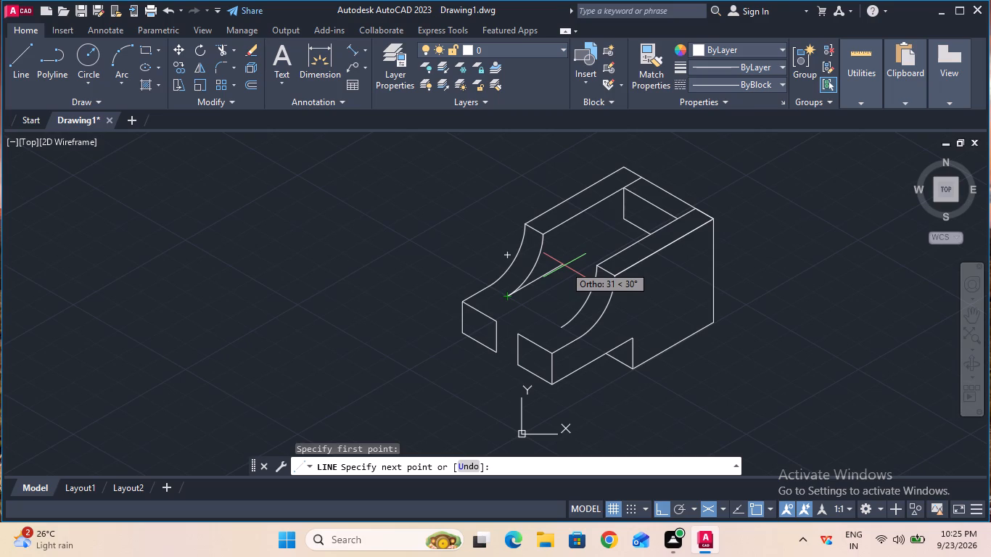
{"action": "type", "text": "35"}
{"action": "key", "text": "Return"}
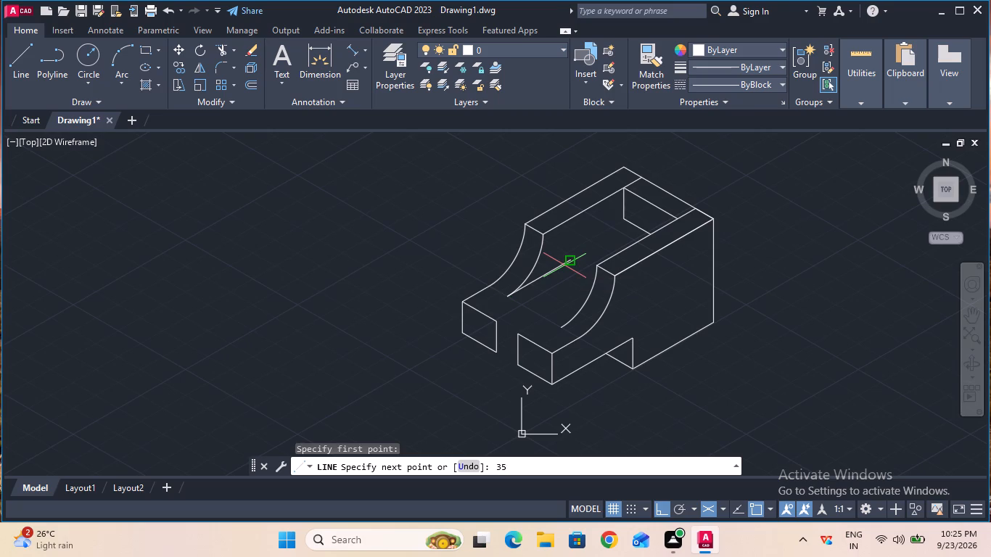
{"action": "key", "text": "Escape"}
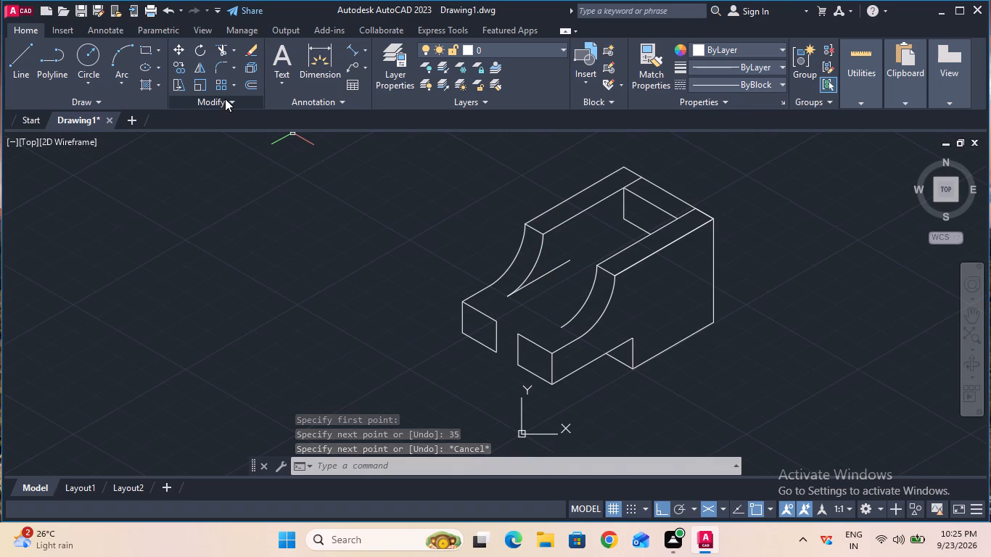
From the 35 mm line's back end, draw a 15 mm line straight up and a 10 mm line along 30°.
{"action": "double_click", "coordinate": [21, 71]}
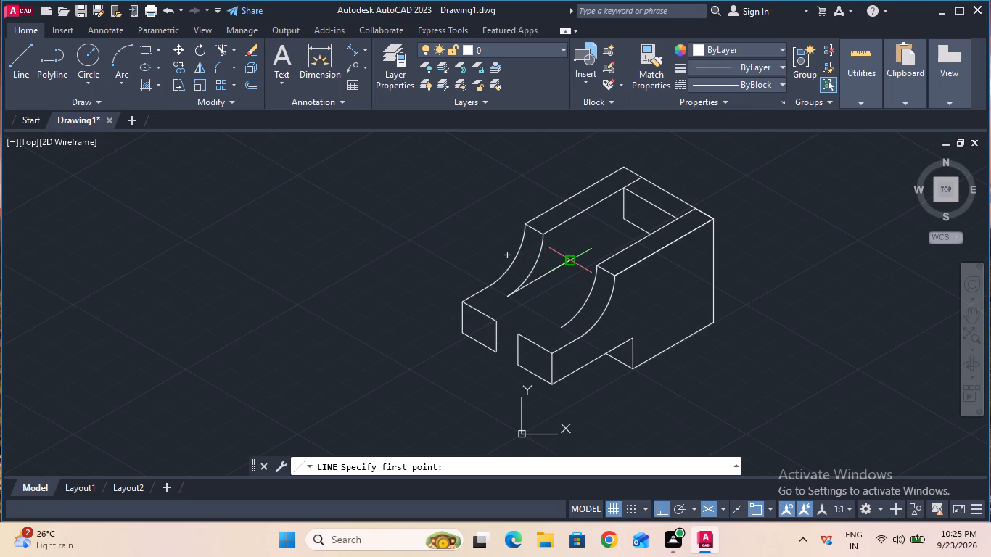
{"action": "left_click", "coordinate": [569, 265]}
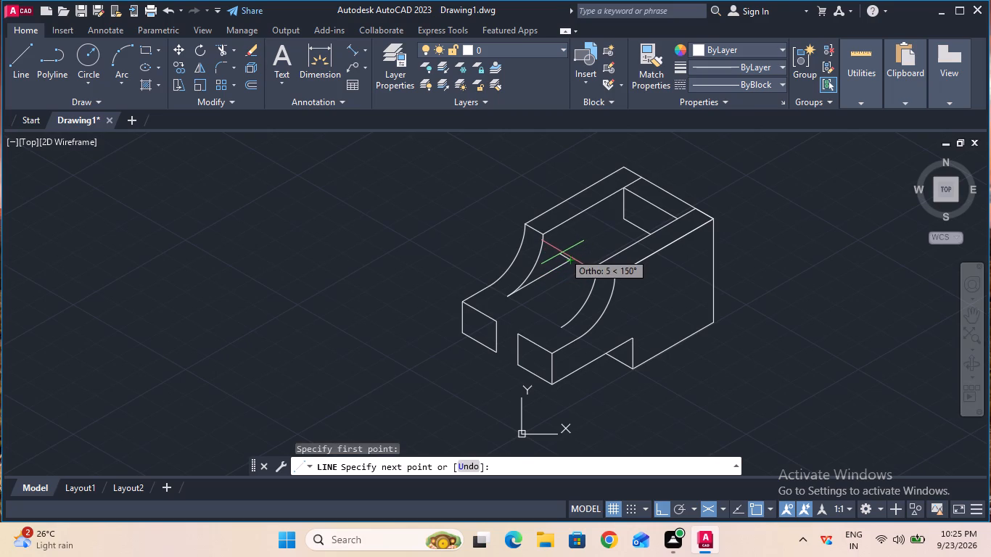
{"action": "key", "text": "F5"}
{"action": "key", "text": "1"}
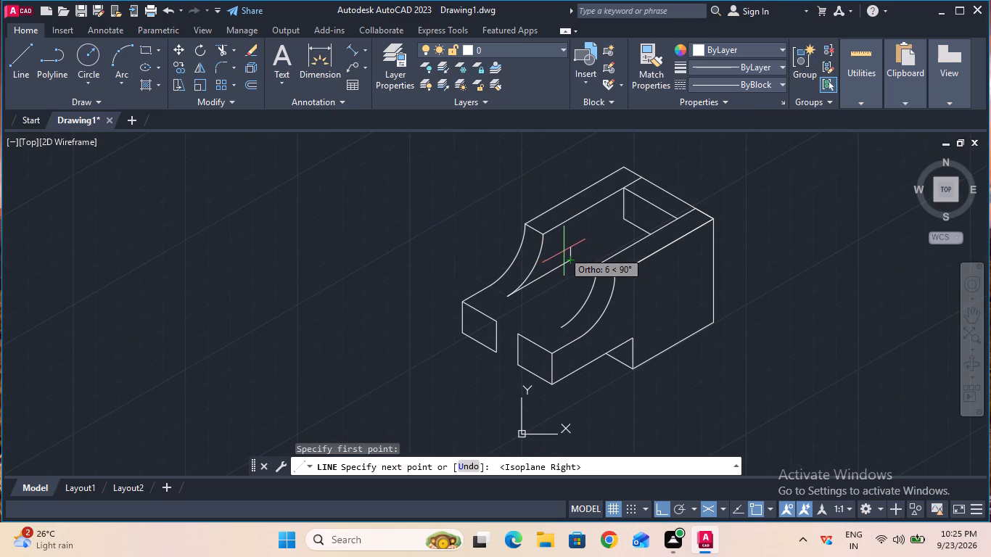
{"action": "key", "text": "5"}
{"action": "key", "text": "Return"}
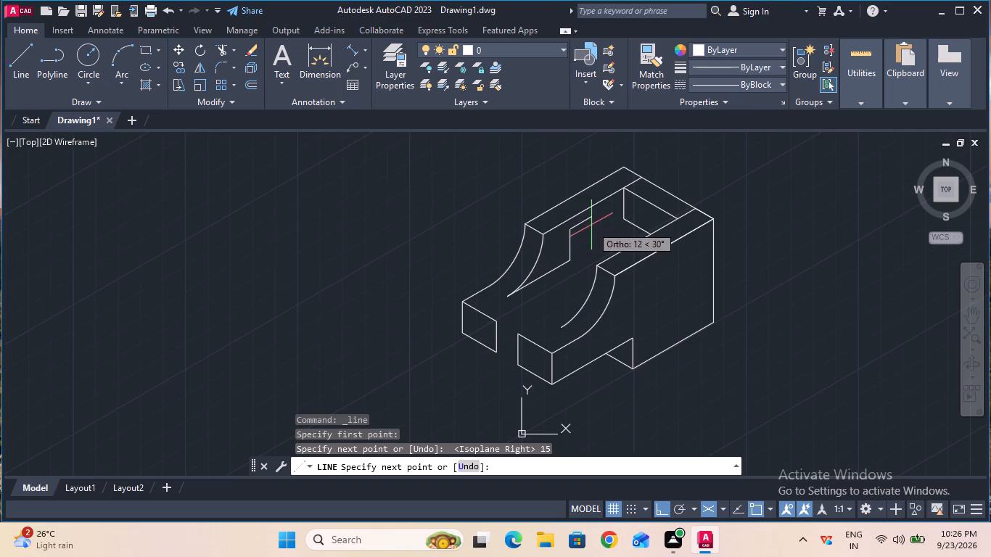
{"action": "key", "text": "1"}
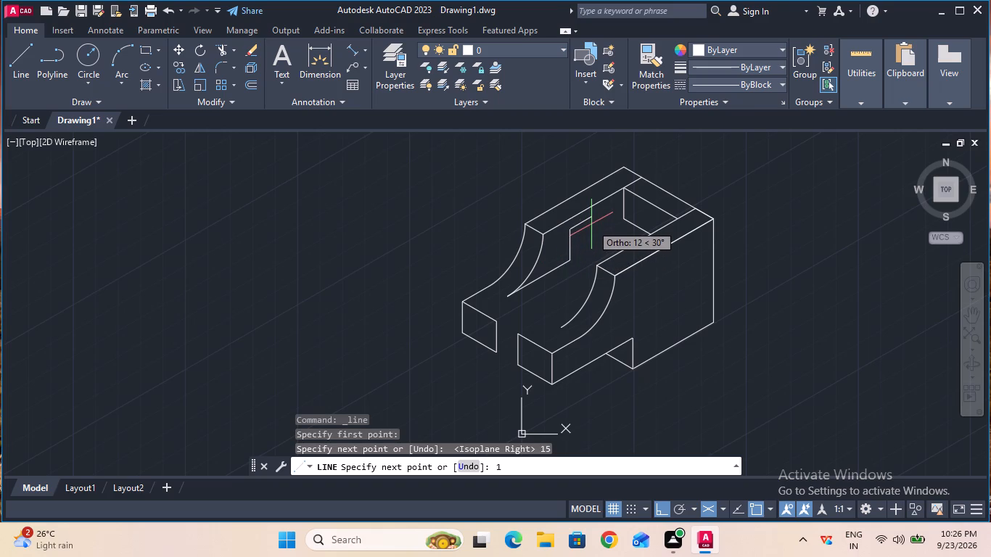
{"action": "key", "text": "0"}
{"action": "key", "text": "Return"}
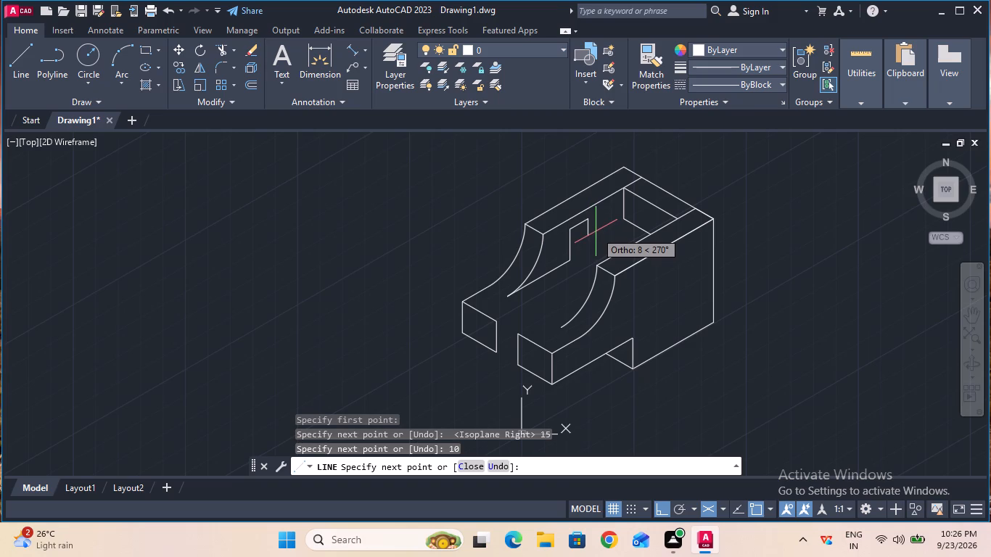
{"action": "key", "text": "F5"}
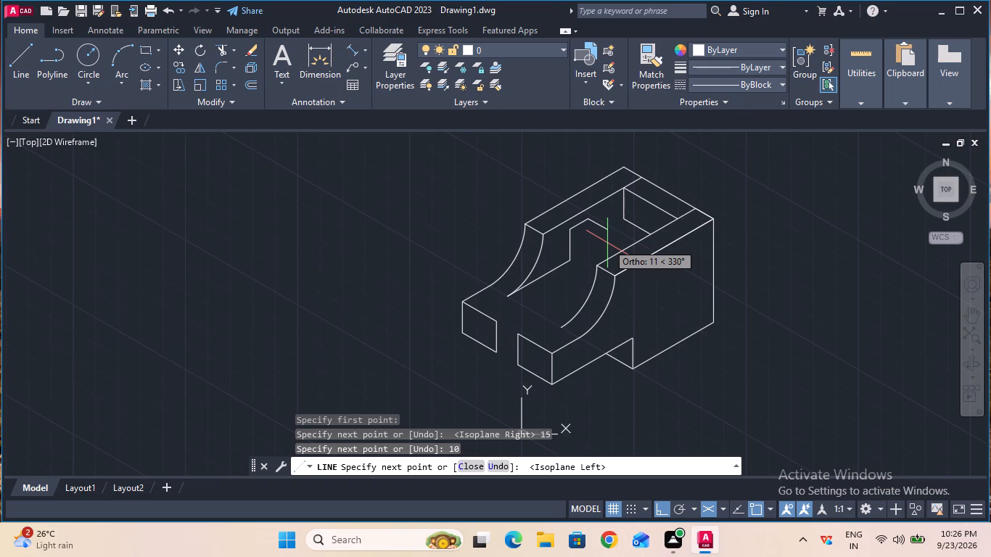
{"action": "key", "text": "Escape"}
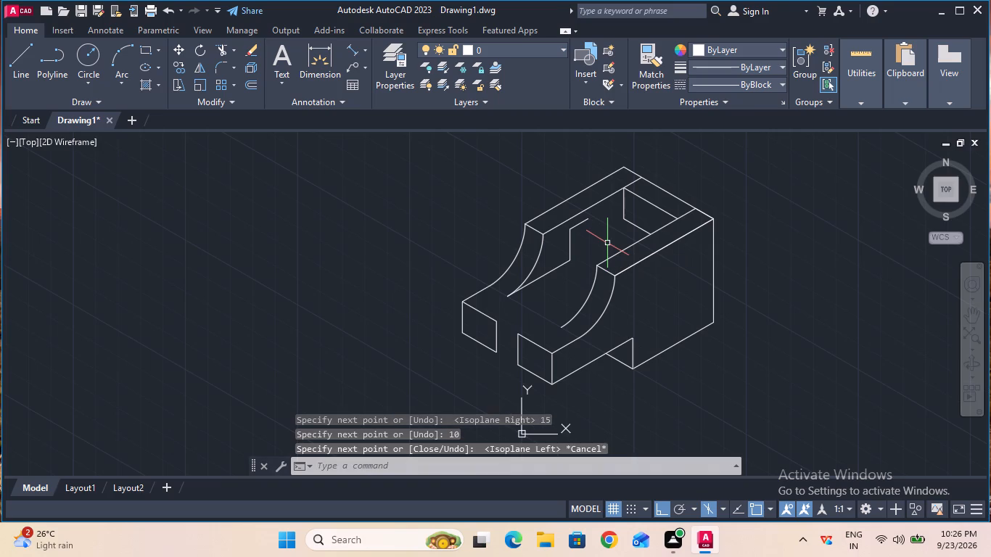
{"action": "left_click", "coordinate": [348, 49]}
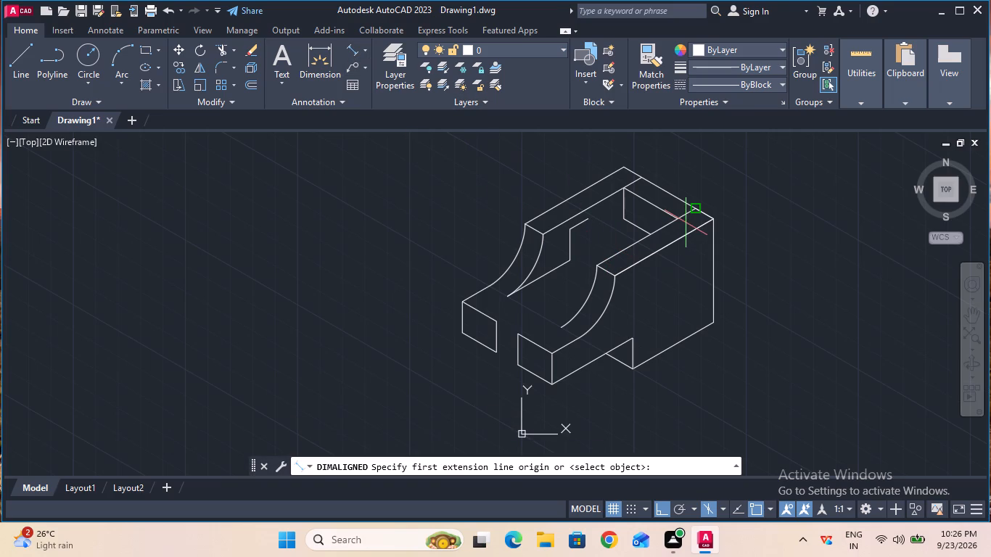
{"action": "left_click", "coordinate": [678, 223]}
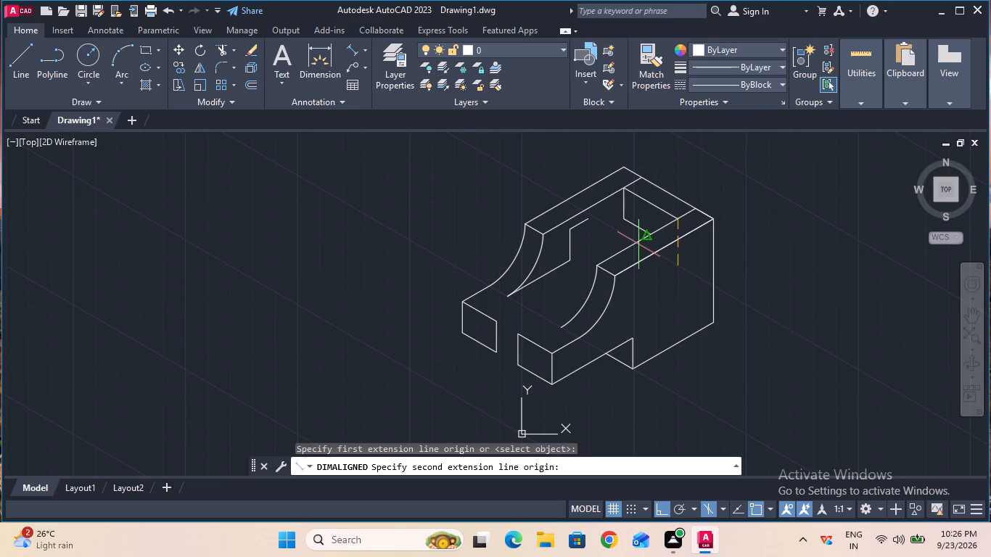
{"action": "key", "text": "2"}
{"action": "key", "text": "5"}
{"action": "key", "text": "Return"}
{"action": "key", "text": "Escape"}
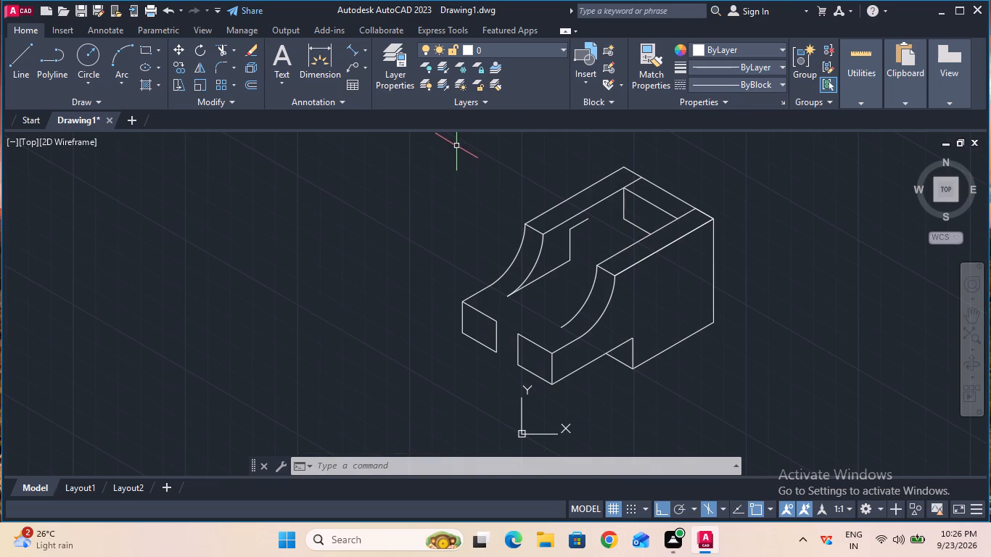
Switch the drafting plane to the top isoplane.
{"action": "key", "text": "F5"}
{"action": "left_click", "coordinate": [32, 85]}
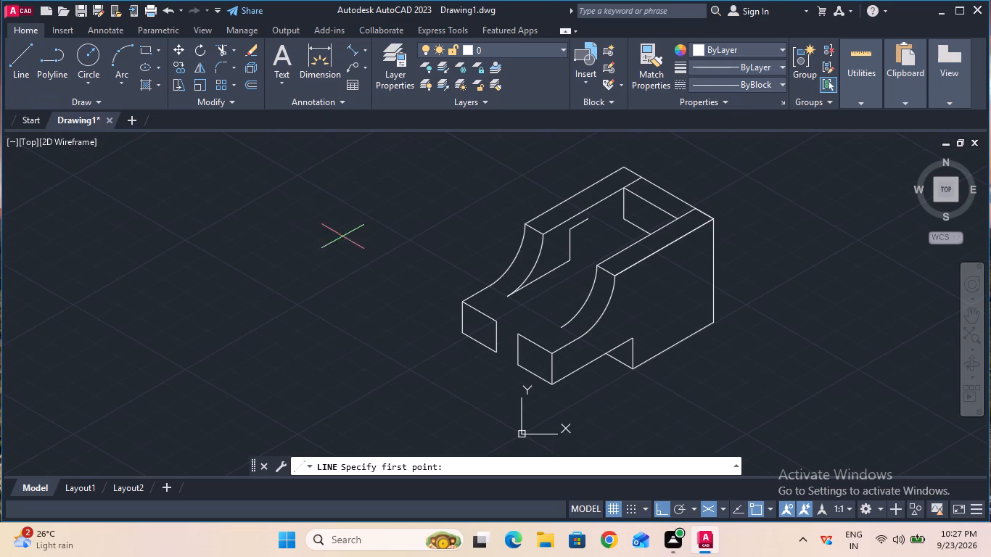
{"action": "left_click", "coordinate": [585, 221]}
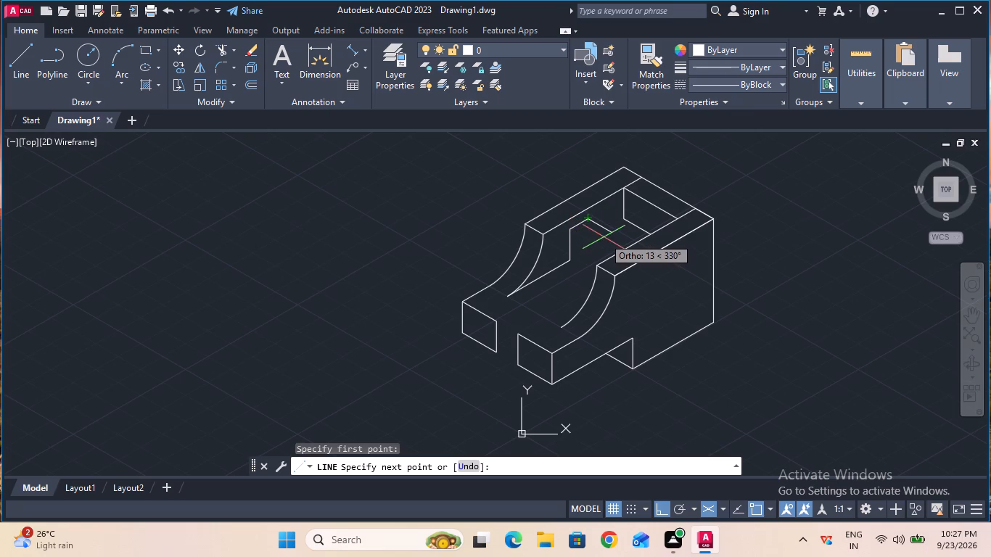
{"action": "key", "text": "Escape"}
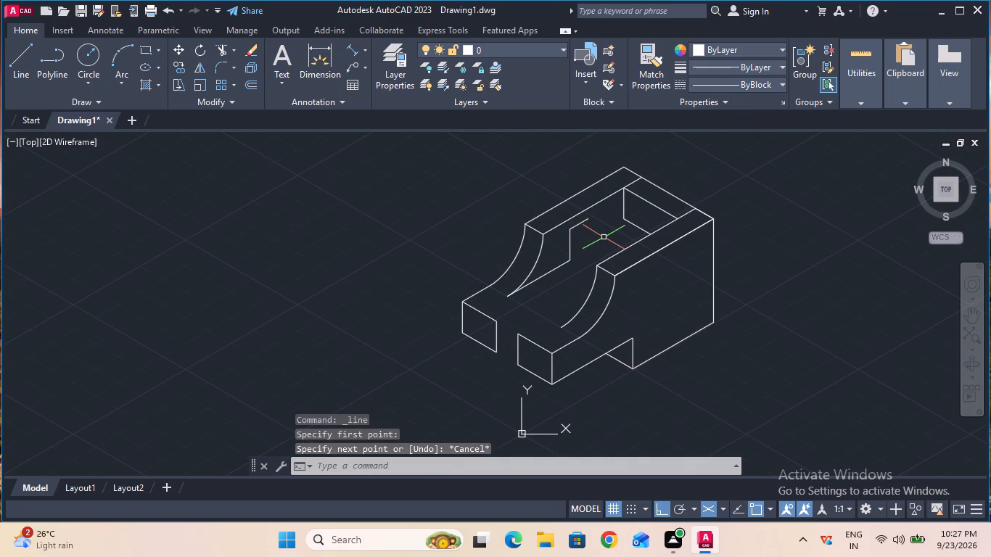
Place a 25 mm aligned dimension along the near rail's inner top edge, starting from the slot's back corner.
{"action": "left_click", "coordinate": [348, 55]}
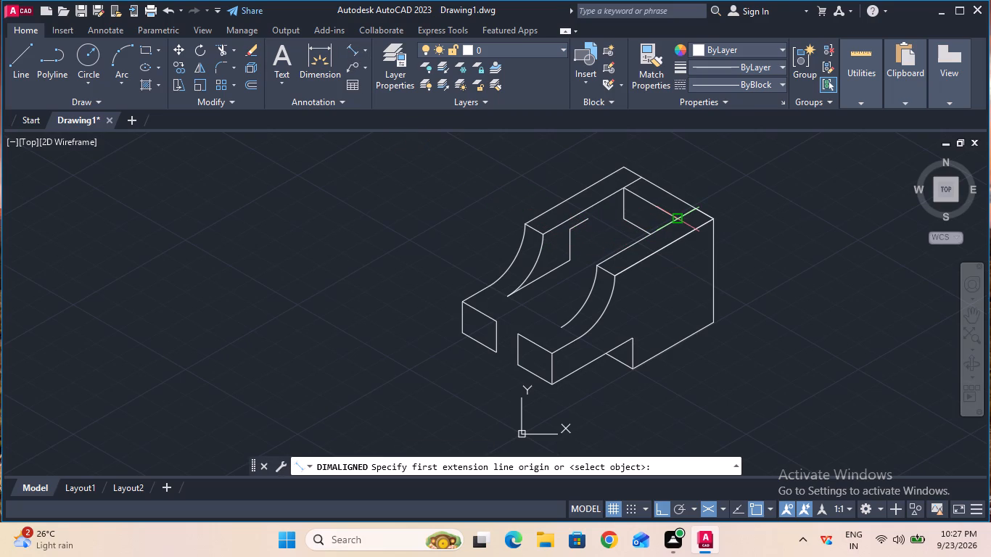
{"action": "left_click", "coordinate": [677, 215]}
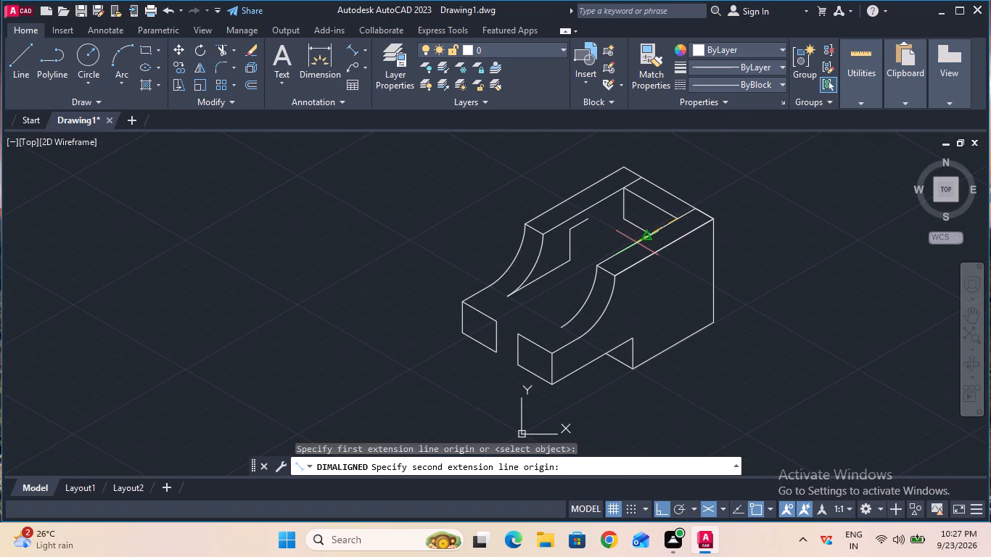
{"action": "key", "text": "2"}
{"action": "key", "text": "5"}
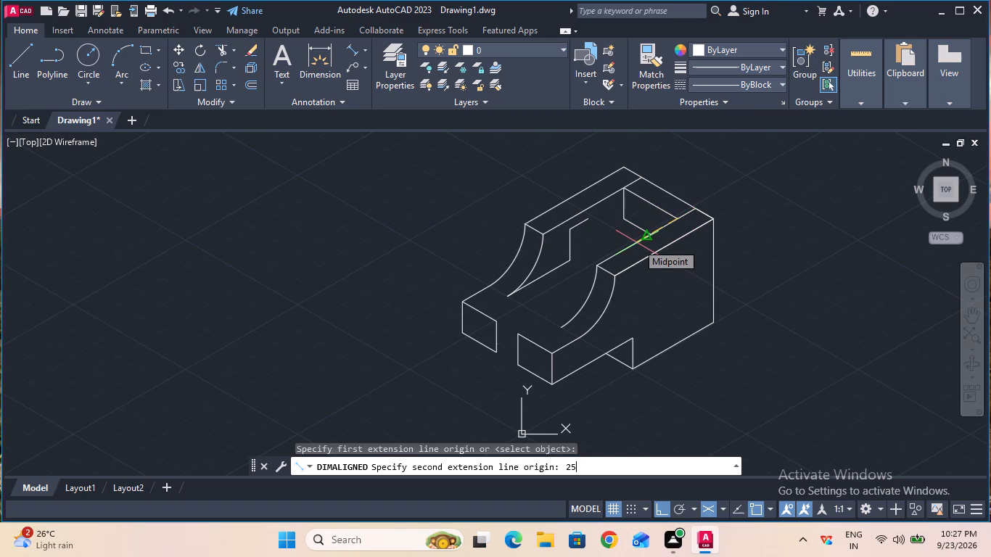
{"action": "key", "text": "Return"}
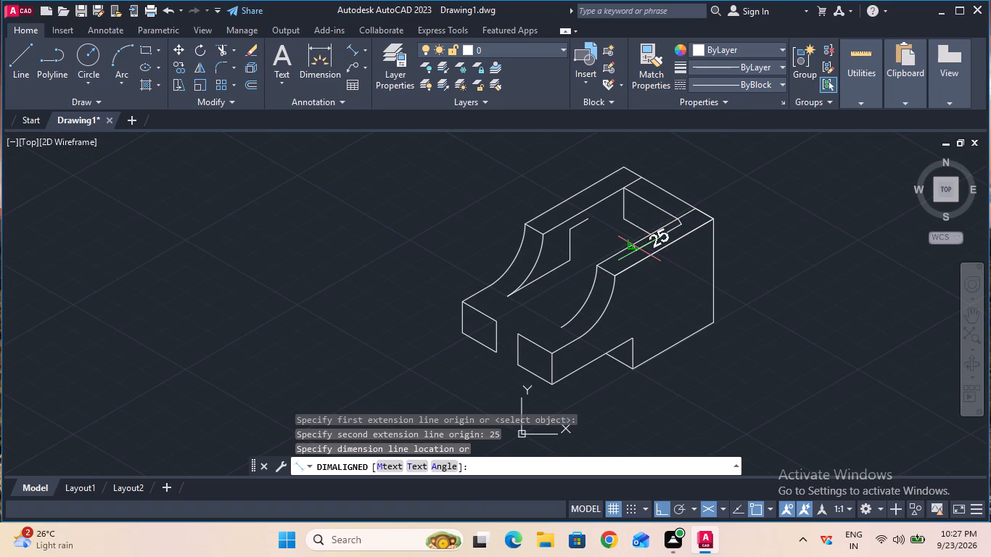
{"action": "left_click", "coordinate": [639, 247]}
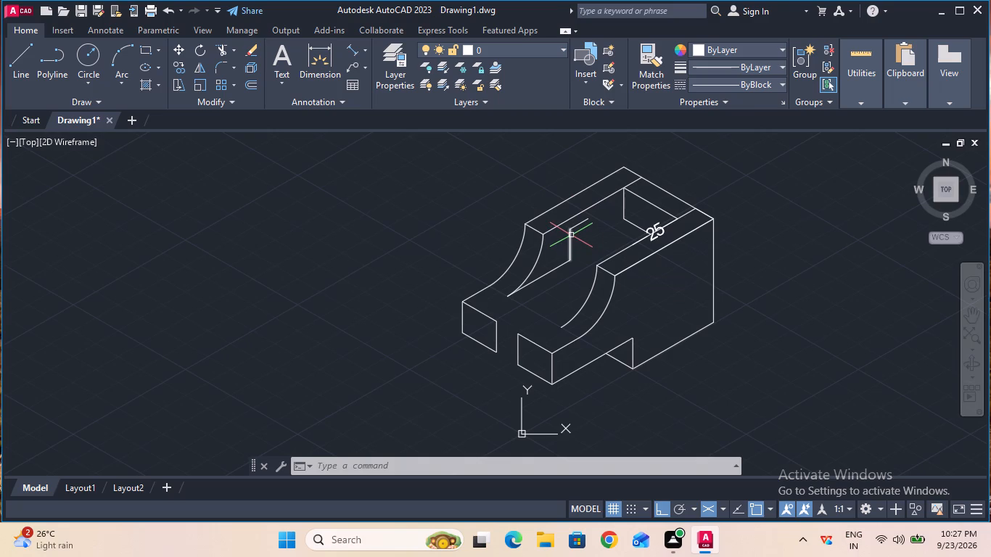
Draw a line across the slot from the 25 mm dimension's front end to the free end of the 10 mm line.
{"action": "left_click", "coordinate": [17, 62]}
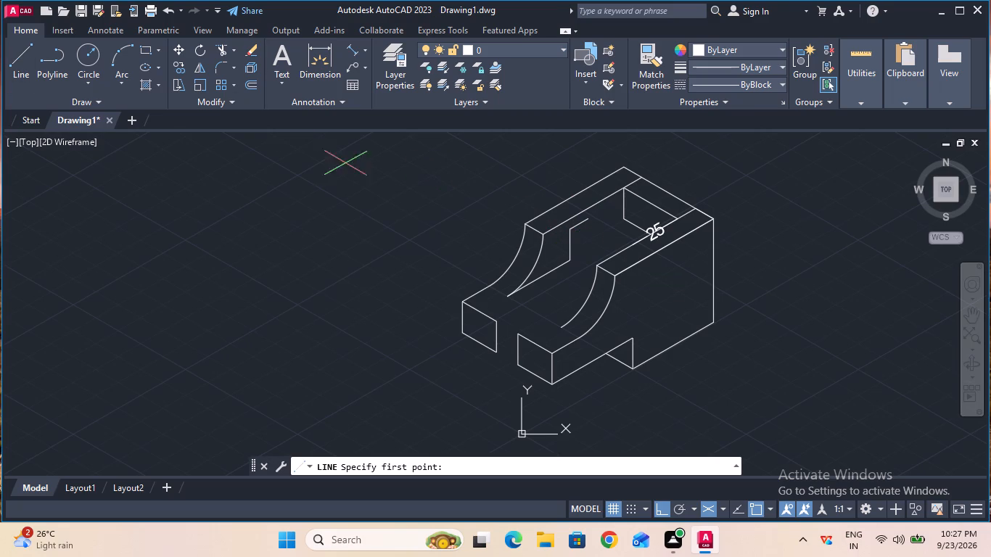
{"action": "left_click", "coordinate": [636, 247]}
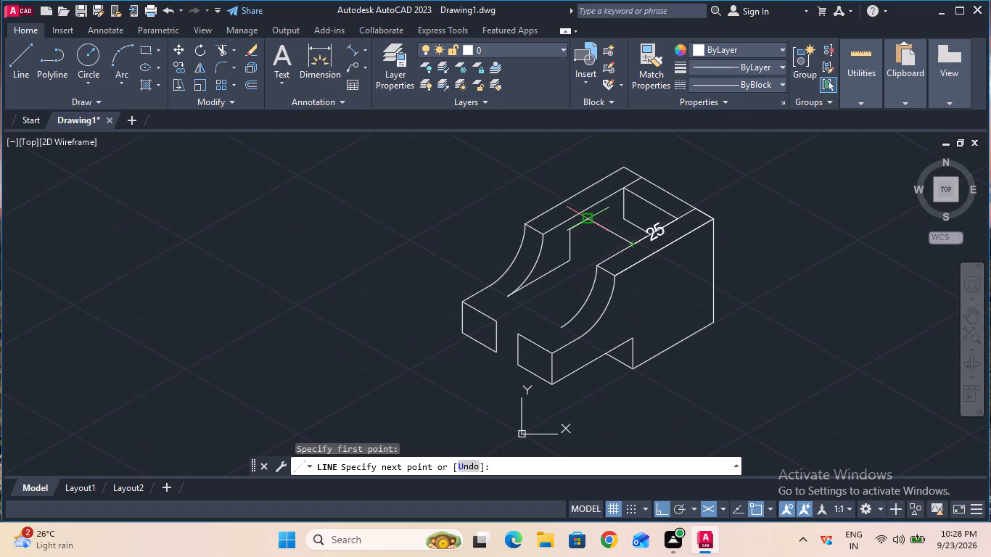
{"action": "left_click", "coordinate": [588, 220]}
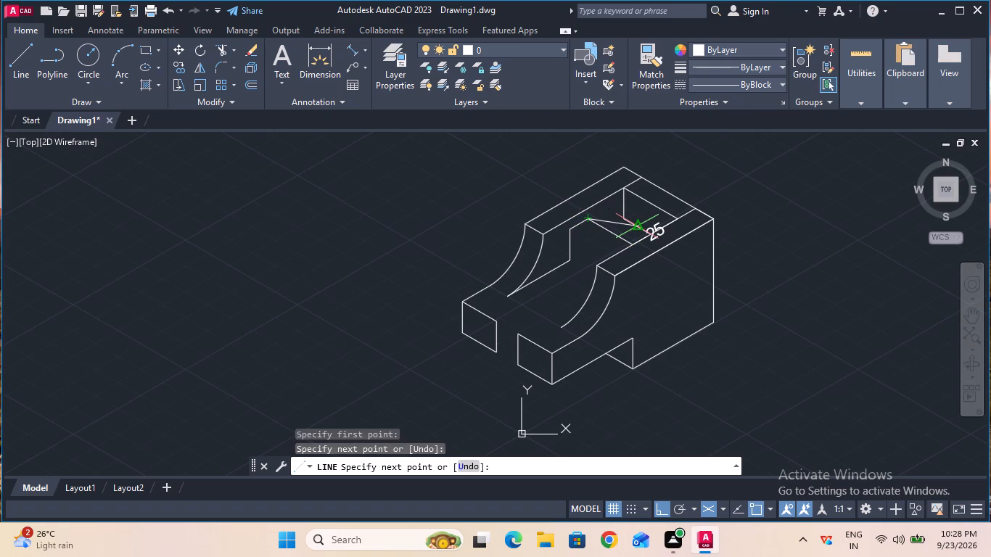
{"action": "key", "text": "Escape"}
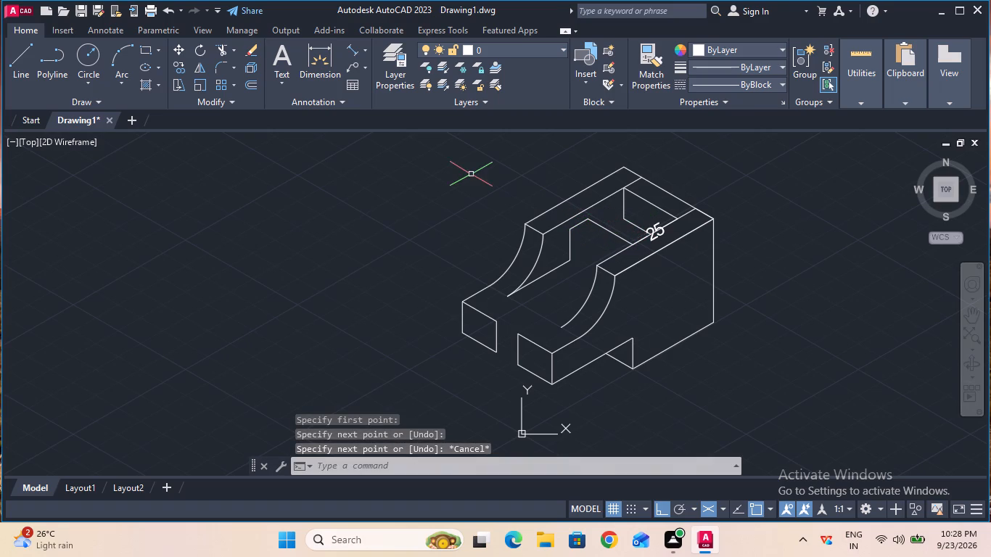
Remove the 25 mm aligned dimension from the near rail's inner edge with Trim.
{"action": "left_click", "coordinate": [223, 51]}
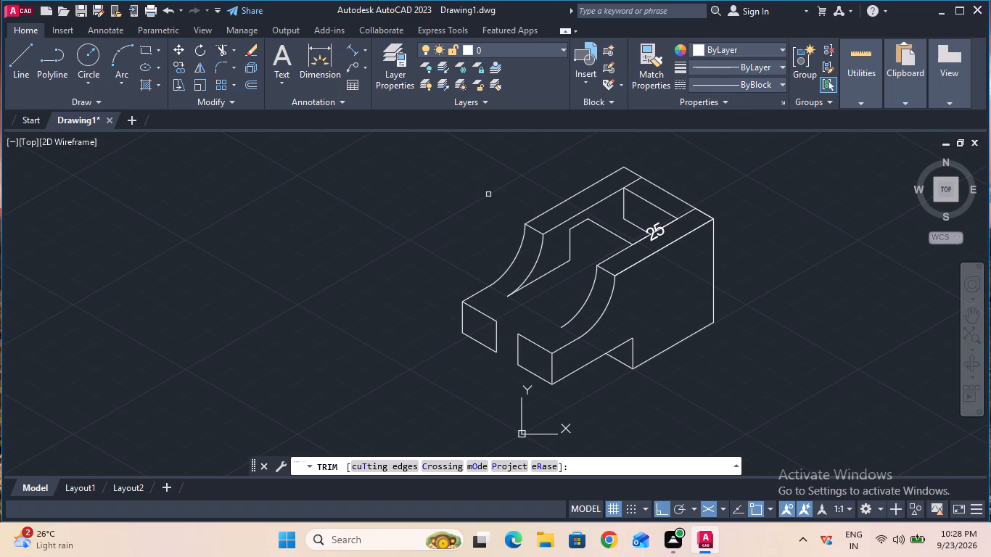
{"action": "left_click", "coordinate": [652, 237]}
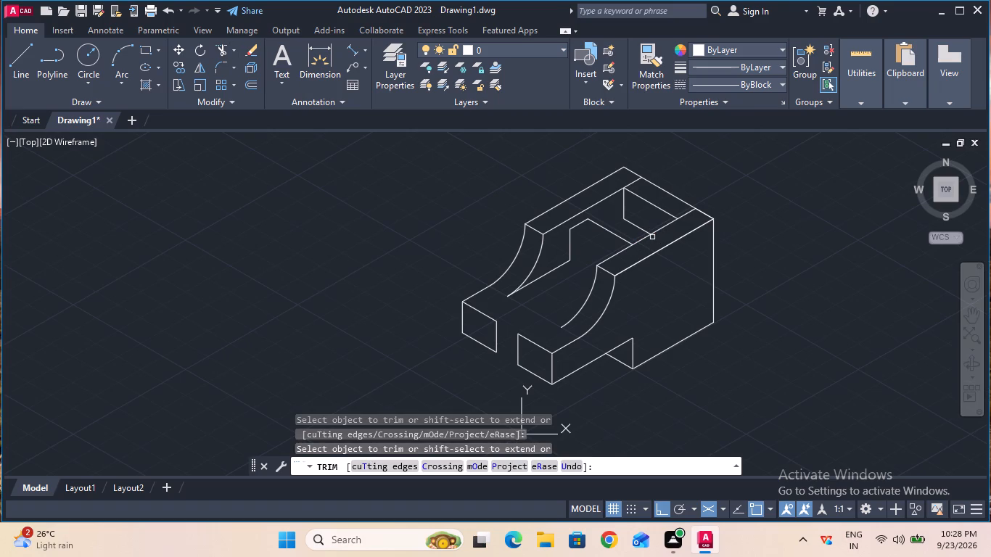
{"action": "key", "text": "Return"}
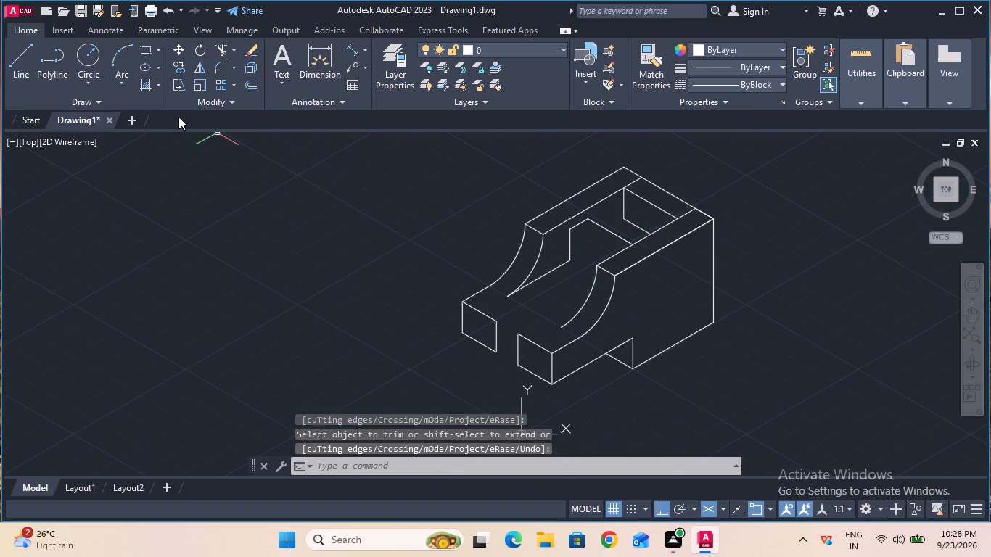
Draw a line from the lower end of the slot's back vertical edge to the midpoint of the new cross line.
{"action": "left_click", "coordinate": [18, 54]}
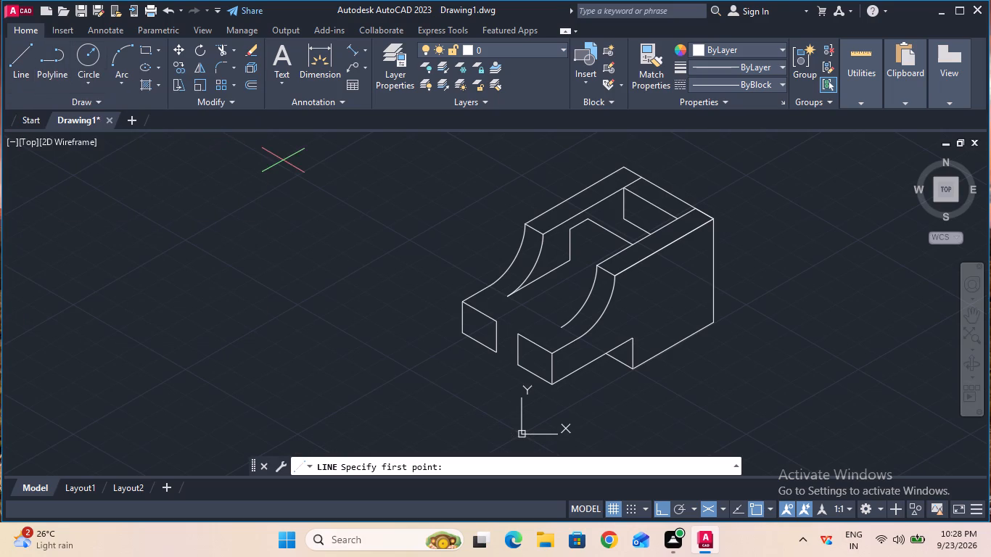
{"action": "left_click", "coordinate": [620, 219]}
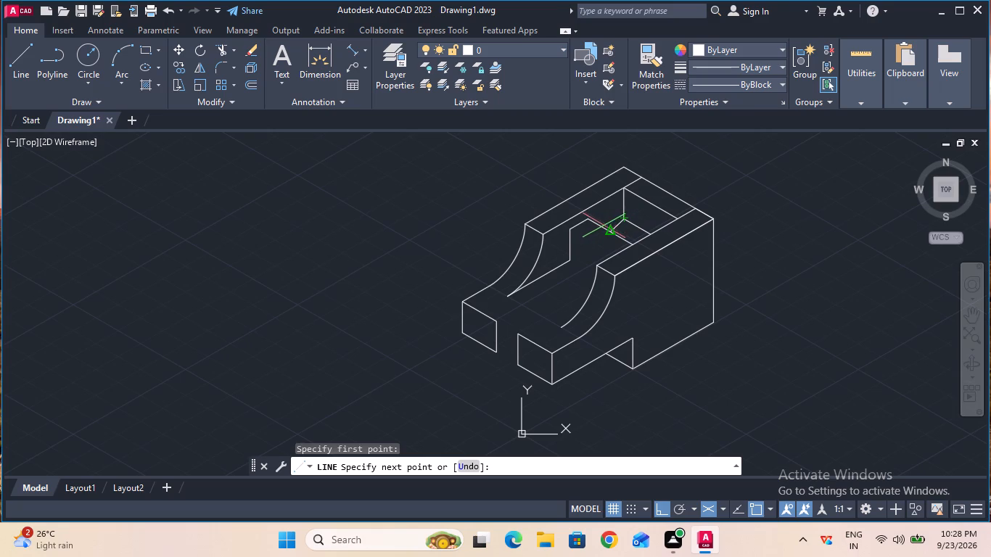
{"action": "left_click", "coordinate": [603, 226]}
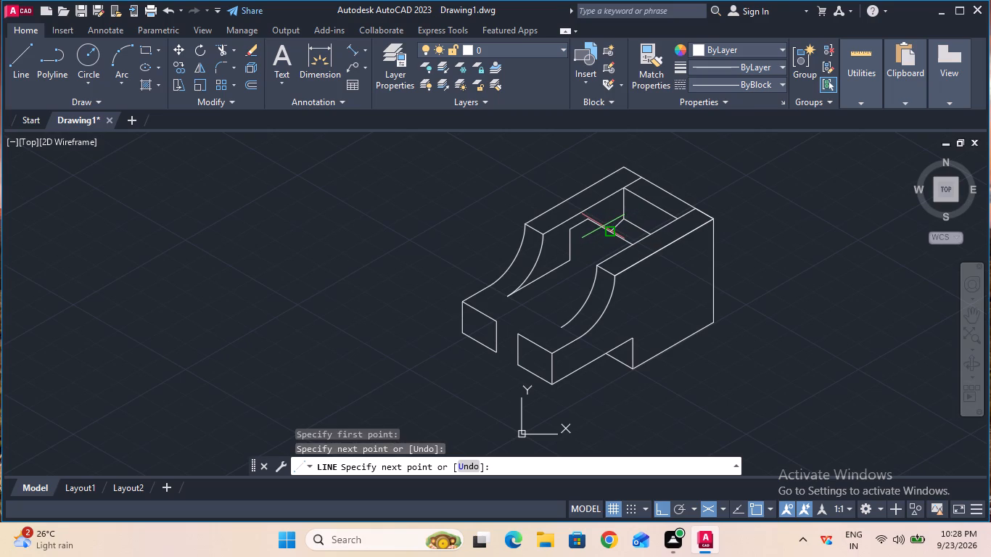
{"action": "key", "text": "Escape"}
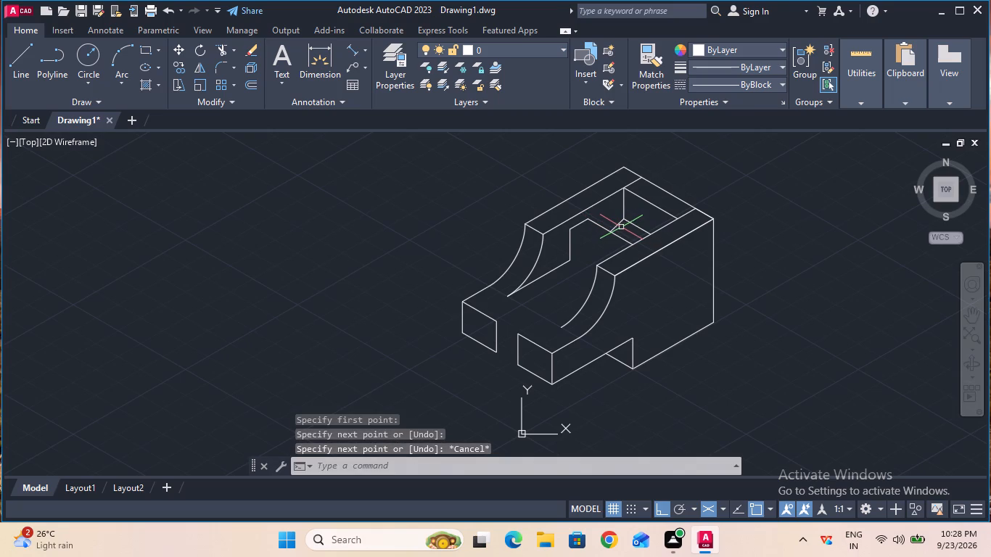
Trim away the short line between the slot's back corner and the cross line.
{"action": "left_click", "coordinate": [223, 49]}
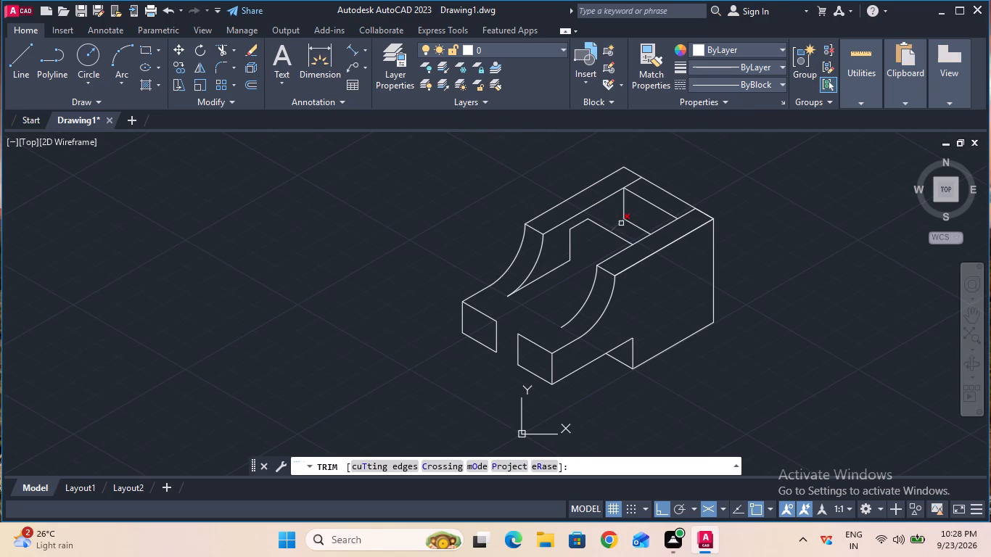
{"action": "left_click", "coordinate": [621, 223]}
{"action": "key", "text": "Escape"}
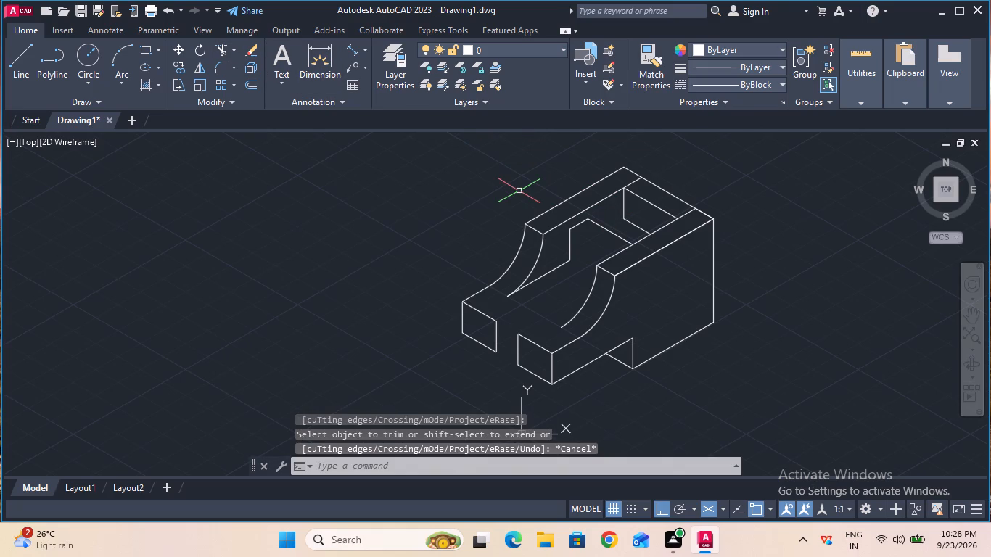
Draw a 10 mm line along 330° from the top end of the 15 mm vertical line inside the slot.
{"action": "left_click", "coordinate": [30, 59]}
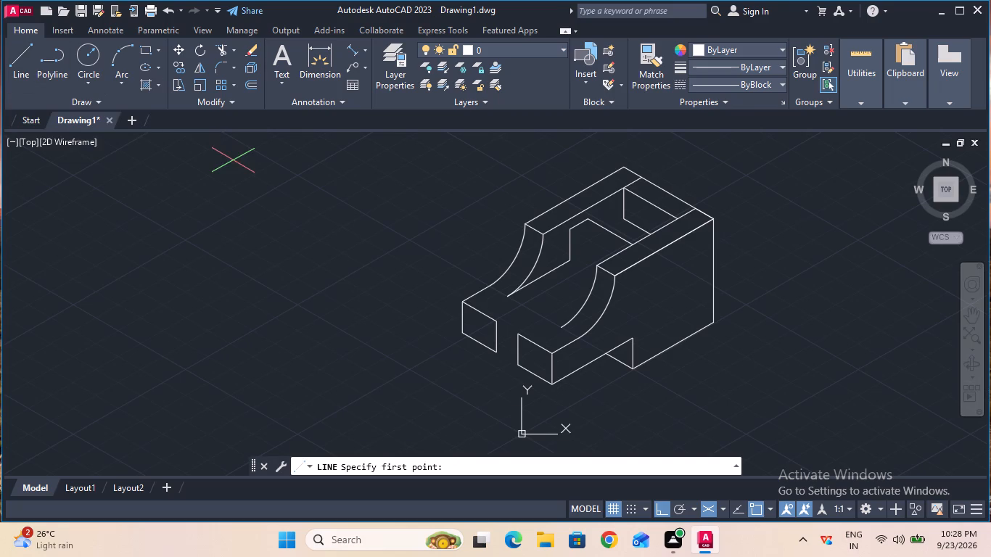
{"action": "left_click", "coordinate": [573, 233]}
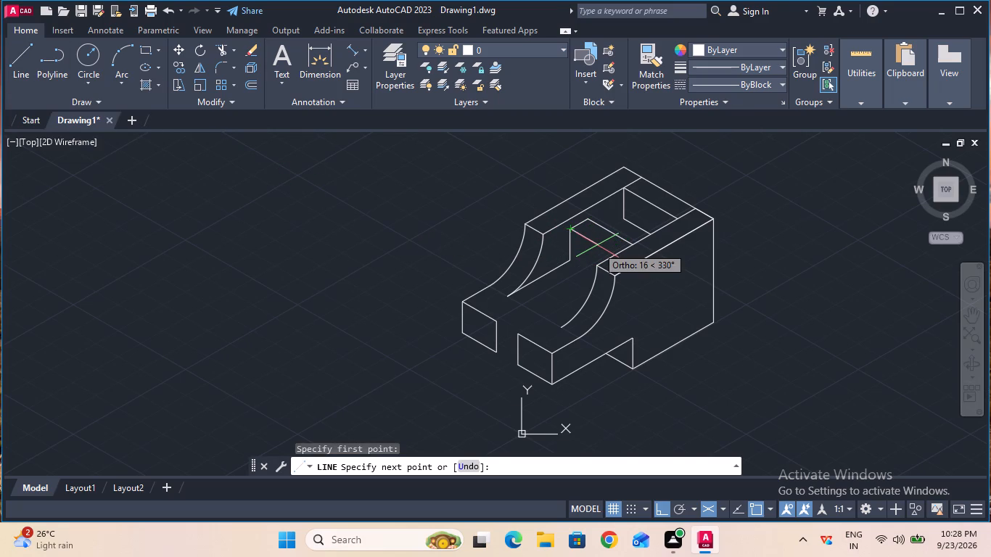
{"action": "key", "text": "1"}
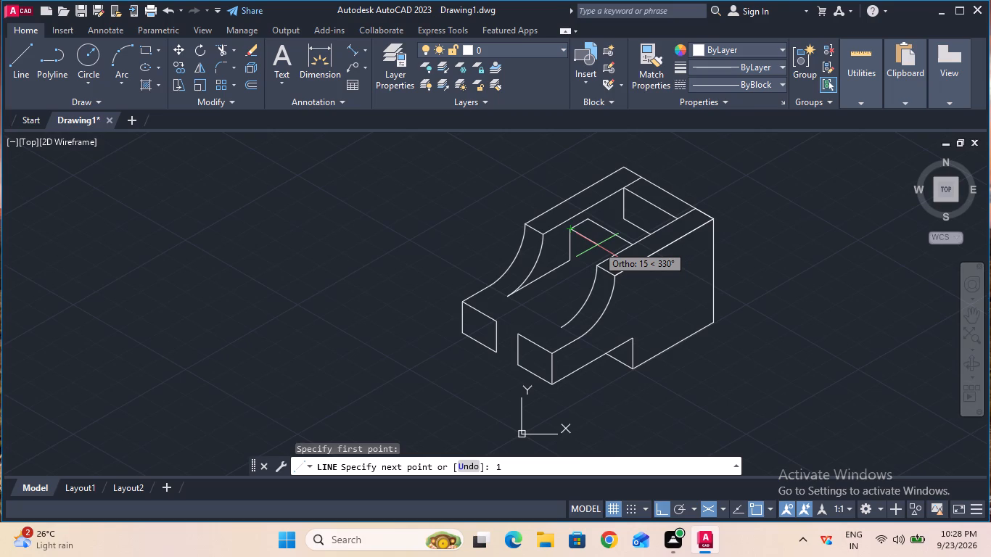
{"action": "key", "text": "0"}
{"action": "key", "text": "Return"}
{"action": "key", "text": "Escape"}
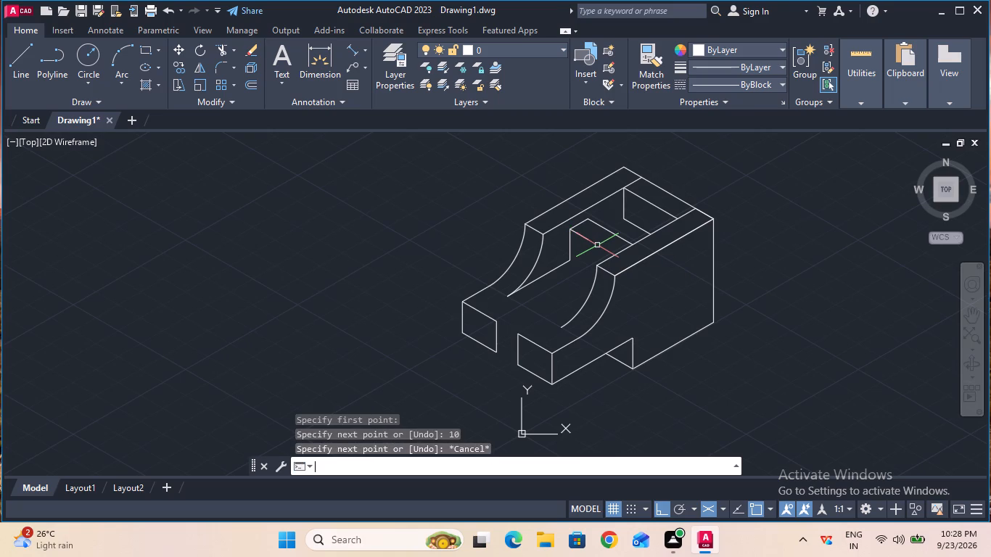
Extend the 10 mm cross line to the near rail's inner edge.
{"action": "left_click", "coordinate": [232, 51]}
{"action": "left_click", "coordinate": [256, 96]}
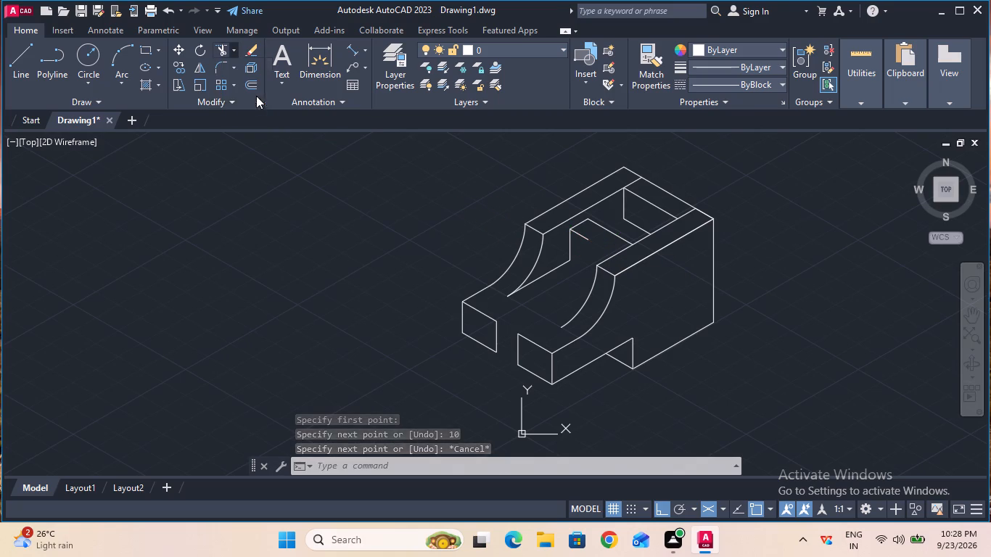
{"action": "left_click", "coordinate": [584, 235]}
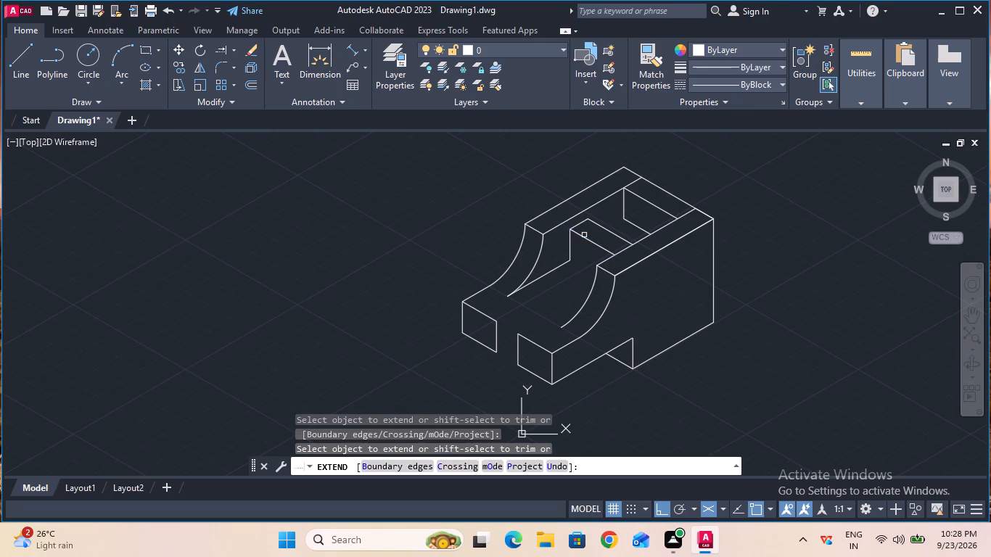
{"action": "key", "text": "Escape"}
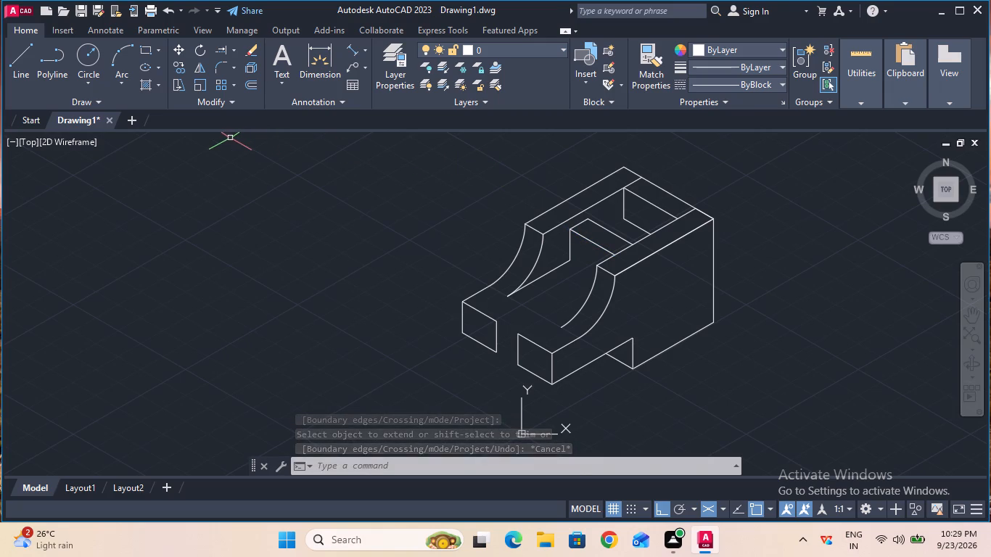
Draw a 5 mm line along 210° from the lower end of the slot's back vertical edge.
{"action": "left_click", "coordinate": [28, 75]}
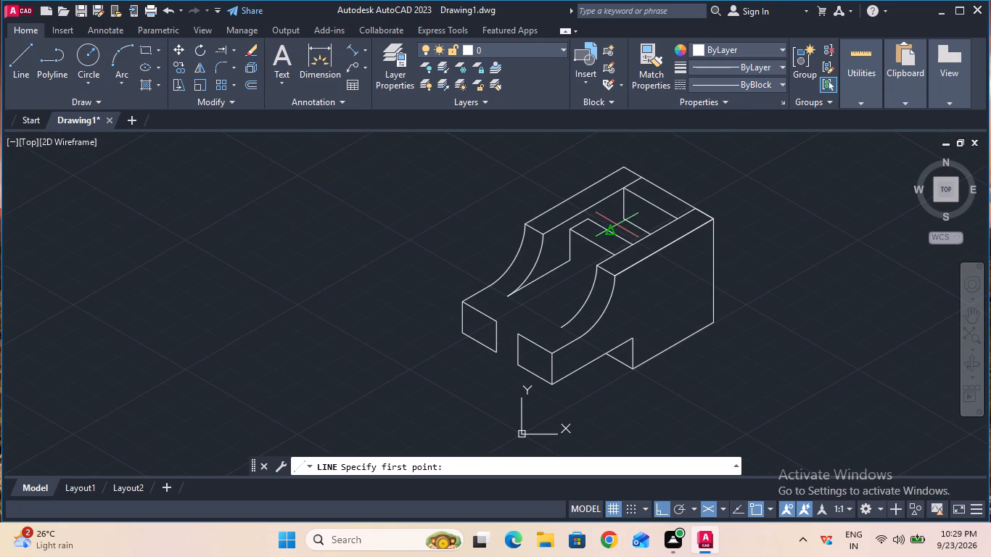
{"action": "left_click", "coordinate": [621, 221]}
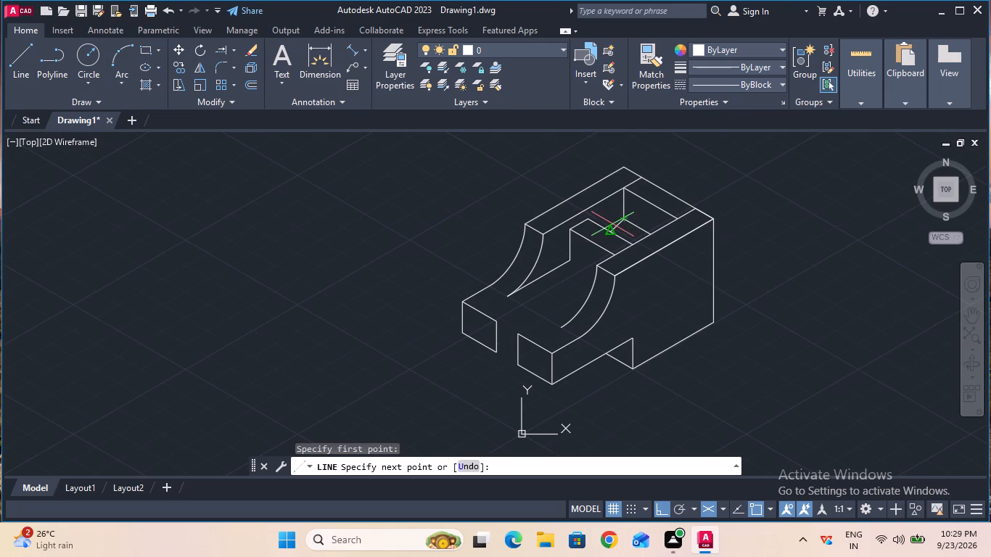
{"action": "key", "text": "5"}
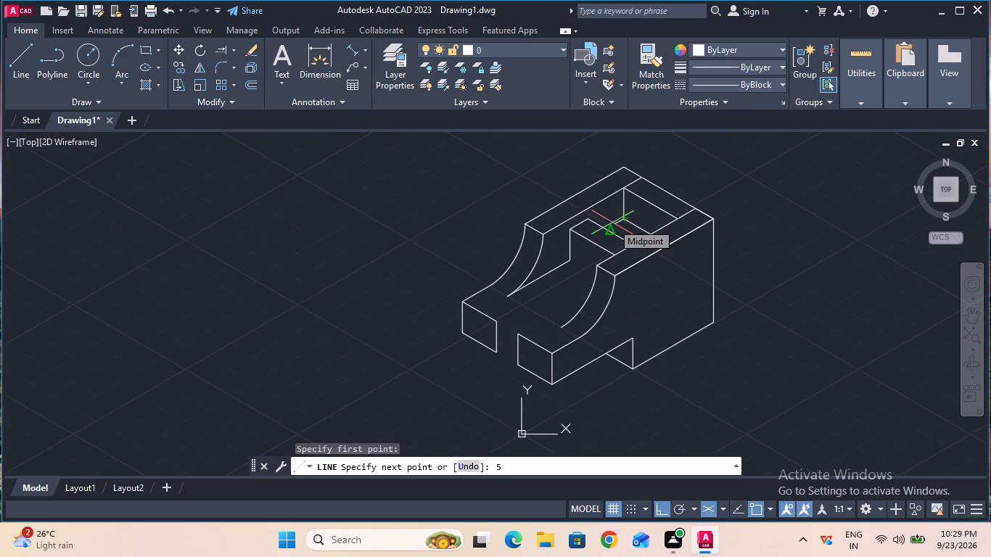
{"action": "key", "text": "Return"}
{"action": "key", "text": "Escape"}
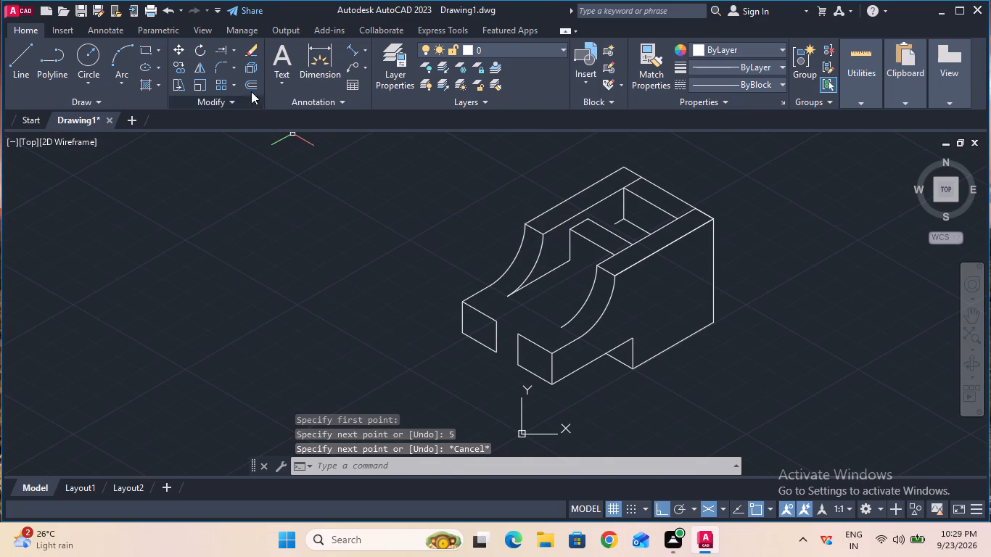
Extend the 5 mm line to the raised step's cross line inside the slot.
{"action": "double_click", "coordinate": [222, 52]}
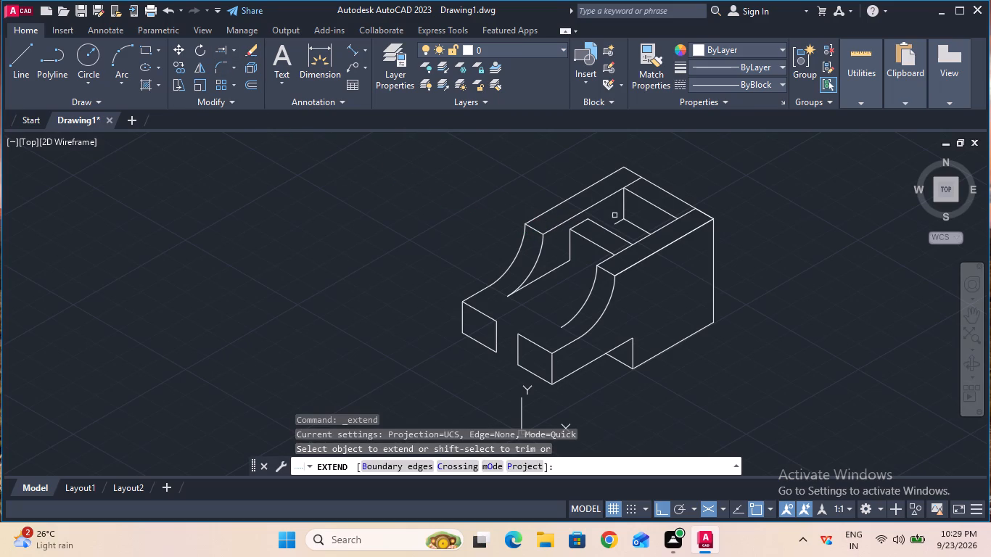
{"action": "left_click", "coordinate": [617, 222]}
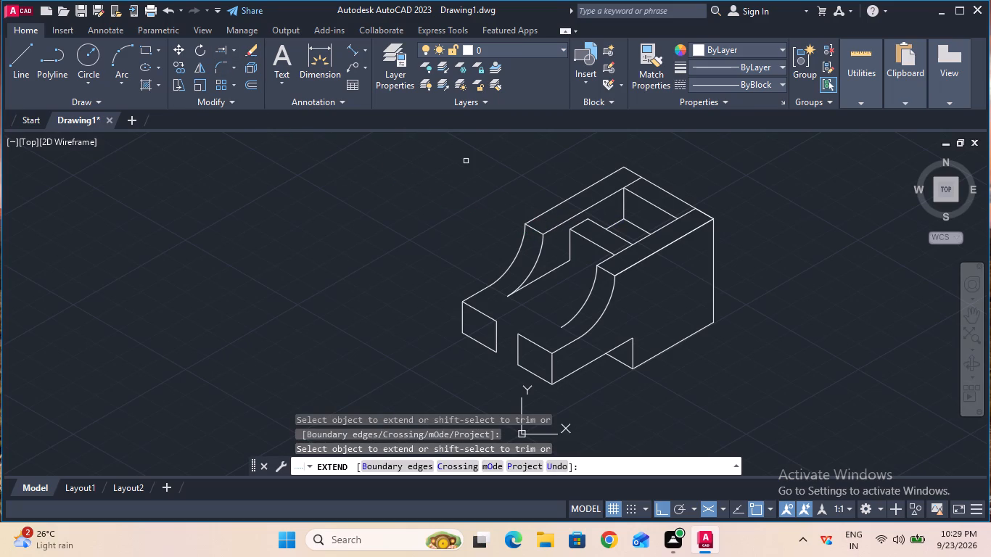
{"action": "key", "text": "Escape"}
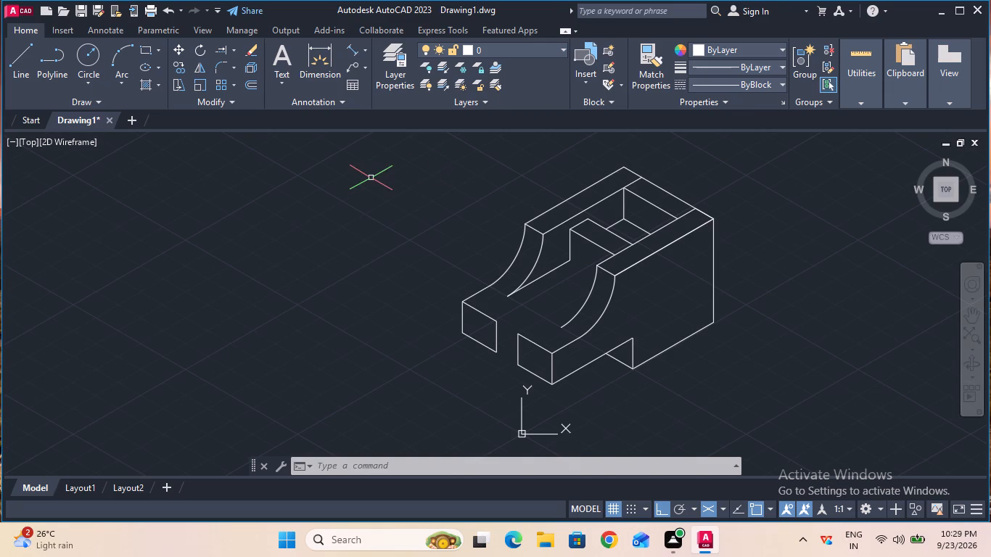
Draw an 11 mm line along 330° from the bottom end of the raised step's front vertical edge.
{"action": "left_click", "coordinate": [21, 81]}
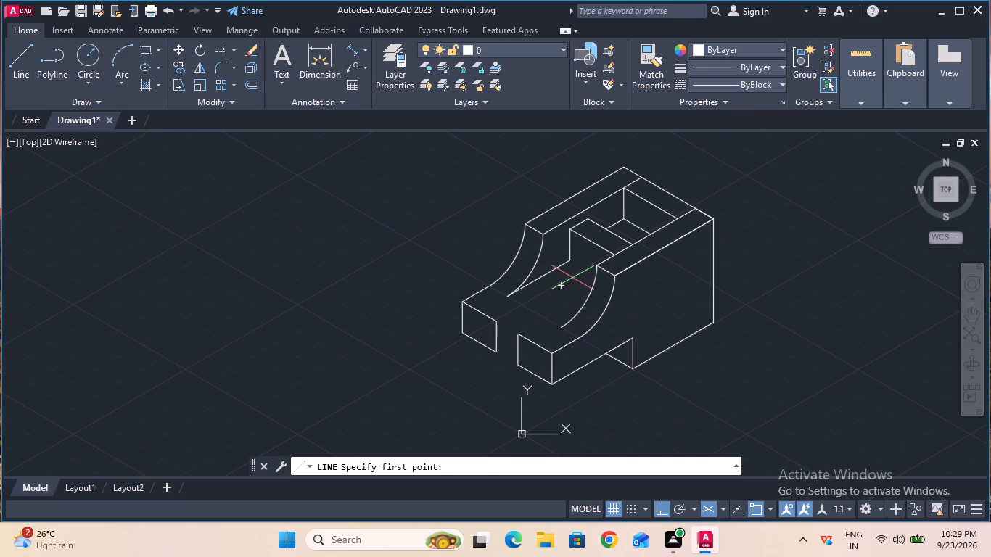
{"action": "left_click", "coordinate": [572, 261]}
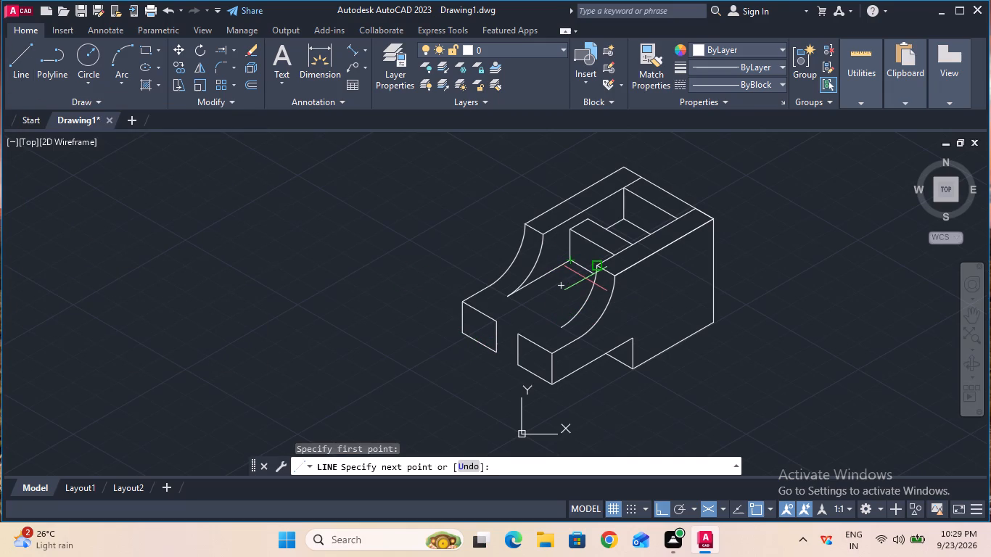
{"action": "type", "text": "11"}
{"action": "key", "text": "Return"}
{"action": "key", "text": "Escape"}
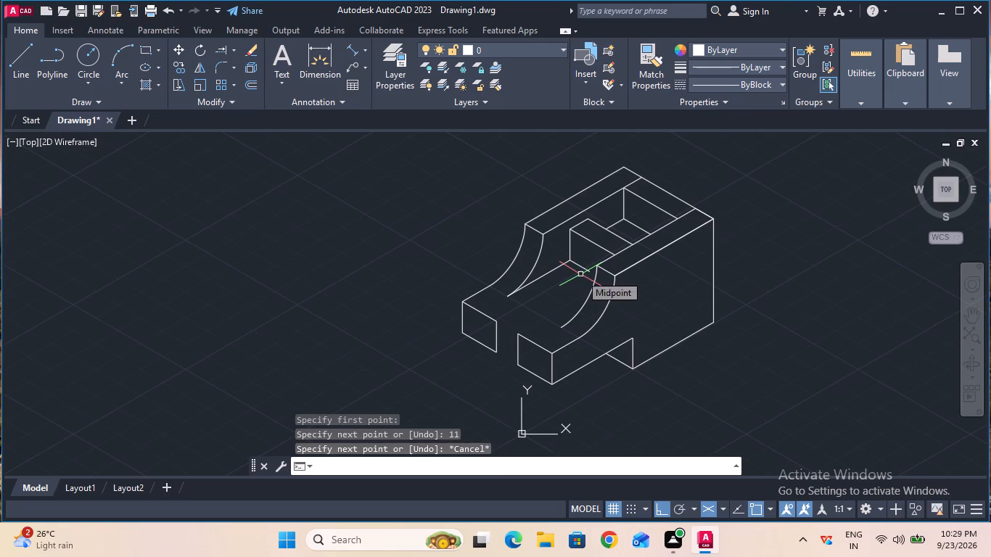
Extend the 11 mm line to the near rail's inner curved edge.
{"action": "left_click", "coordinate": [223, 53]}
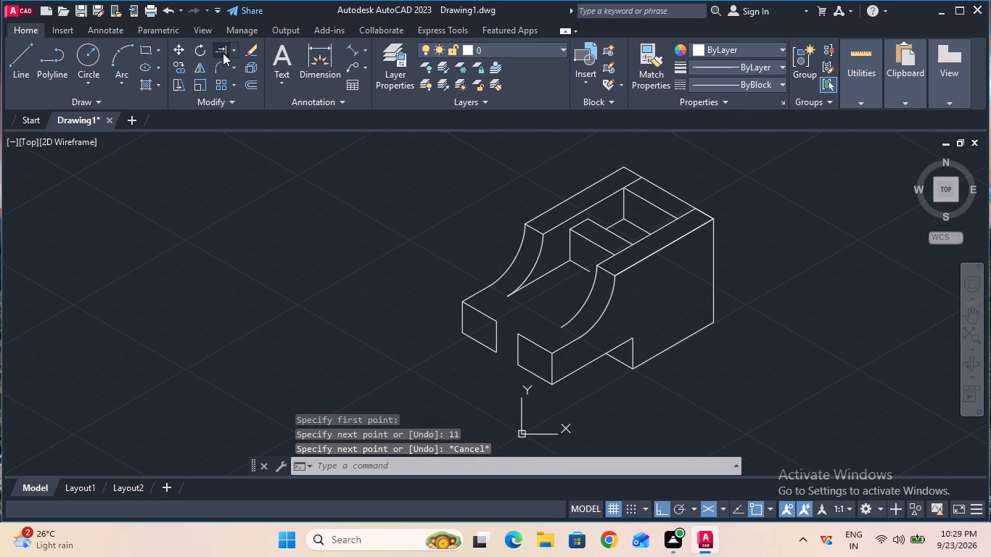
{"action": "left_click", "coordinate": [586, 268]}
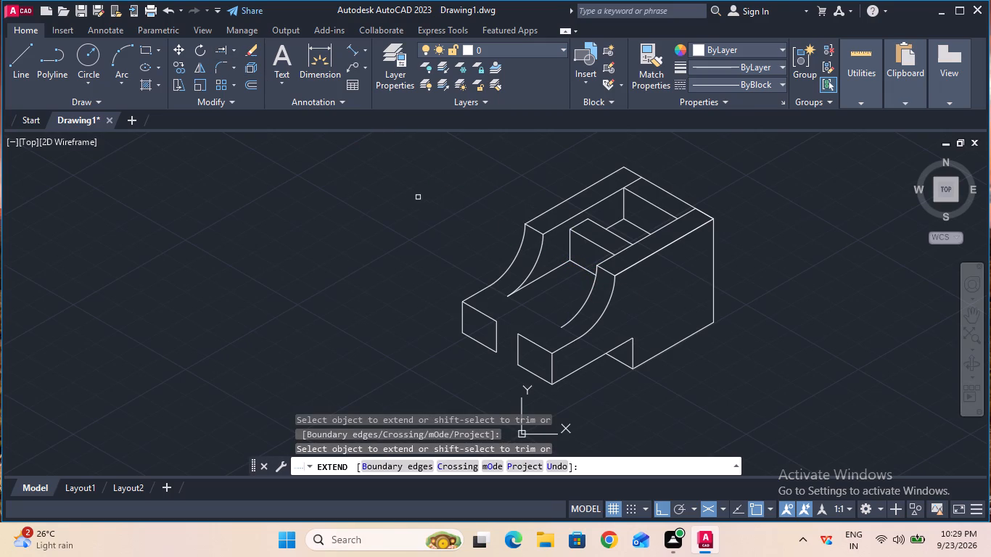
{"action": "key", "text": "Escape"}
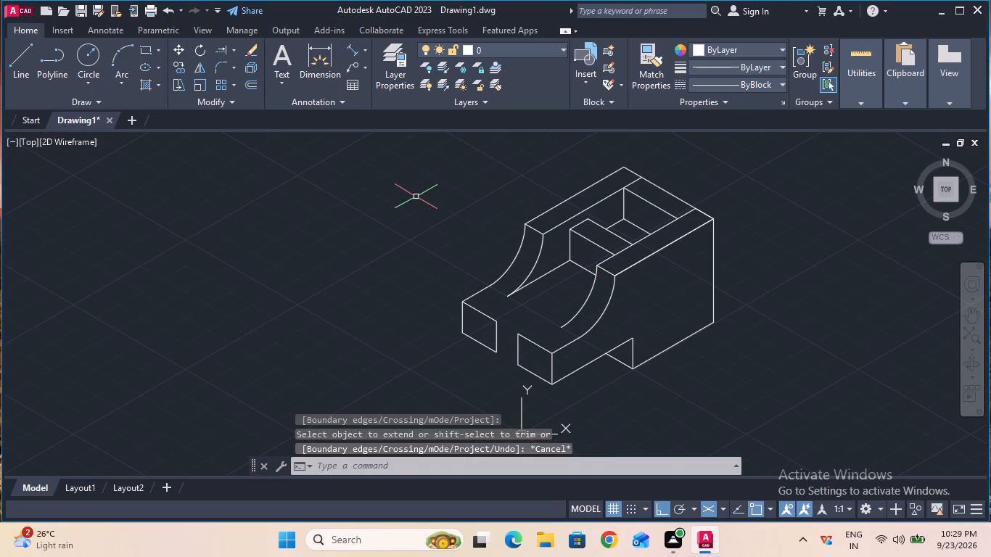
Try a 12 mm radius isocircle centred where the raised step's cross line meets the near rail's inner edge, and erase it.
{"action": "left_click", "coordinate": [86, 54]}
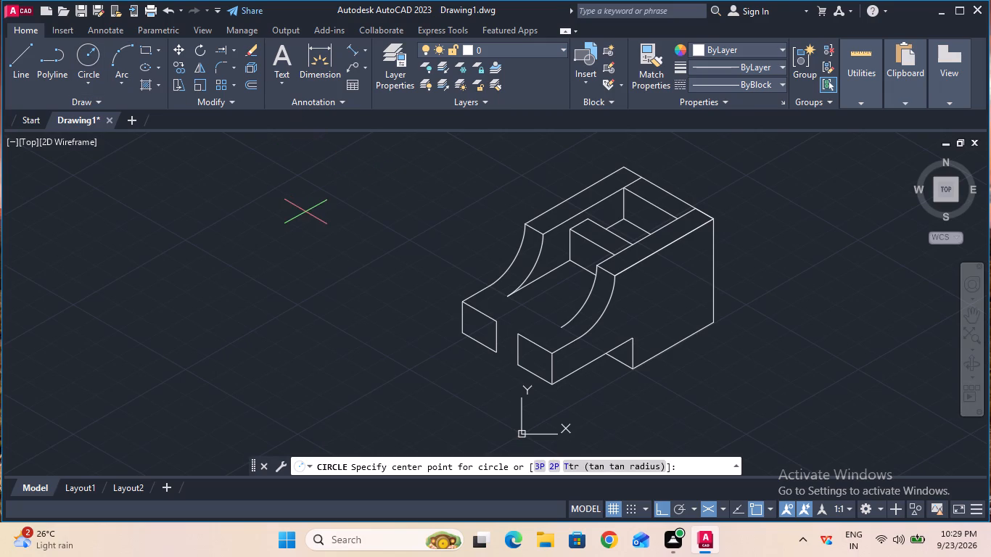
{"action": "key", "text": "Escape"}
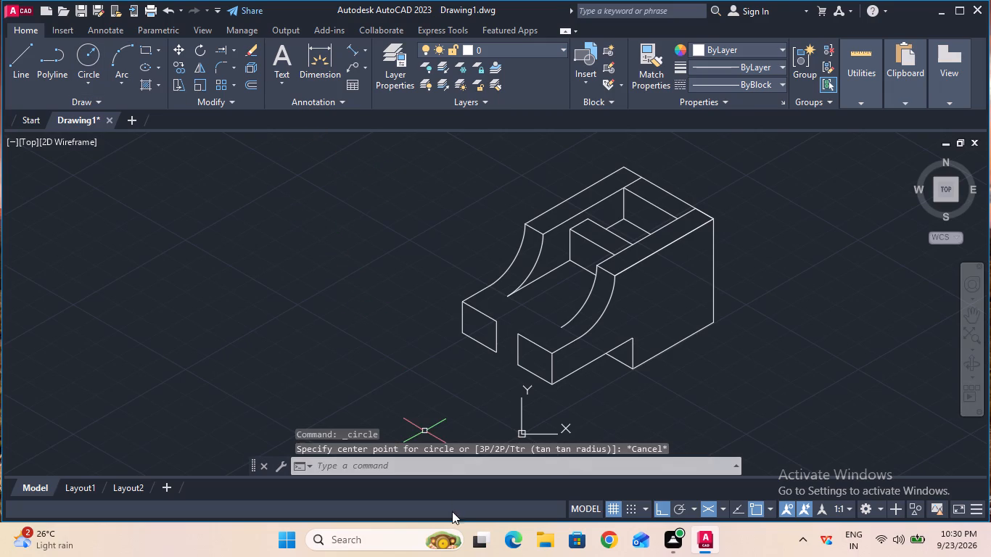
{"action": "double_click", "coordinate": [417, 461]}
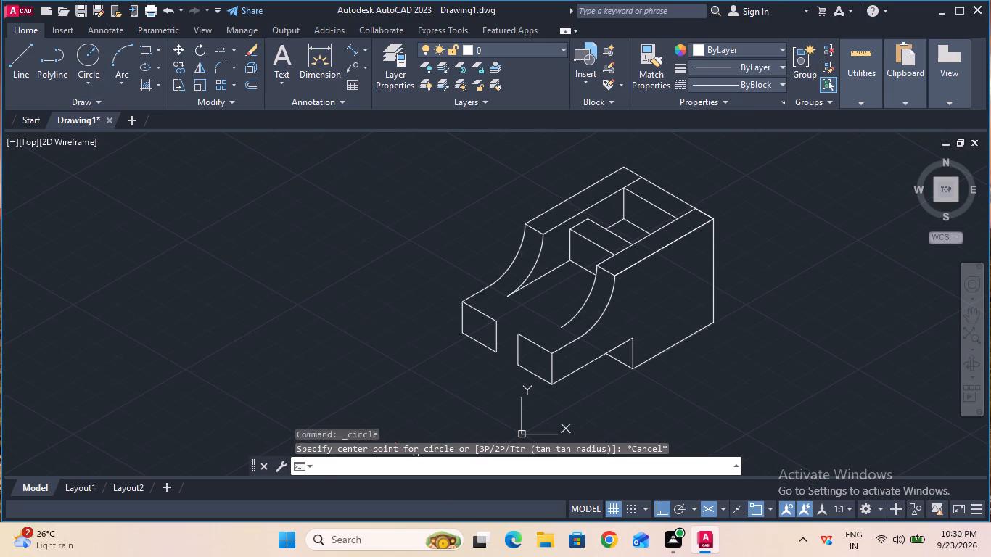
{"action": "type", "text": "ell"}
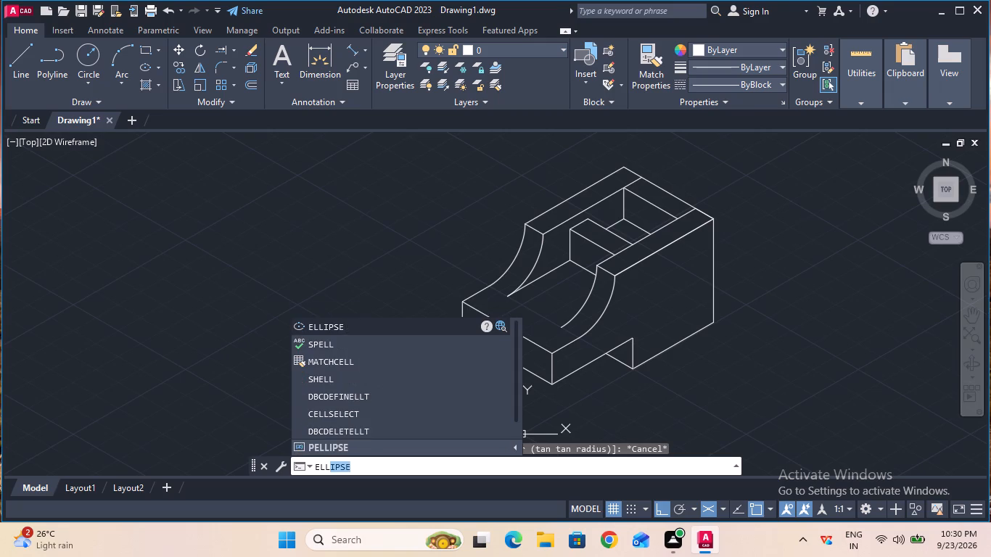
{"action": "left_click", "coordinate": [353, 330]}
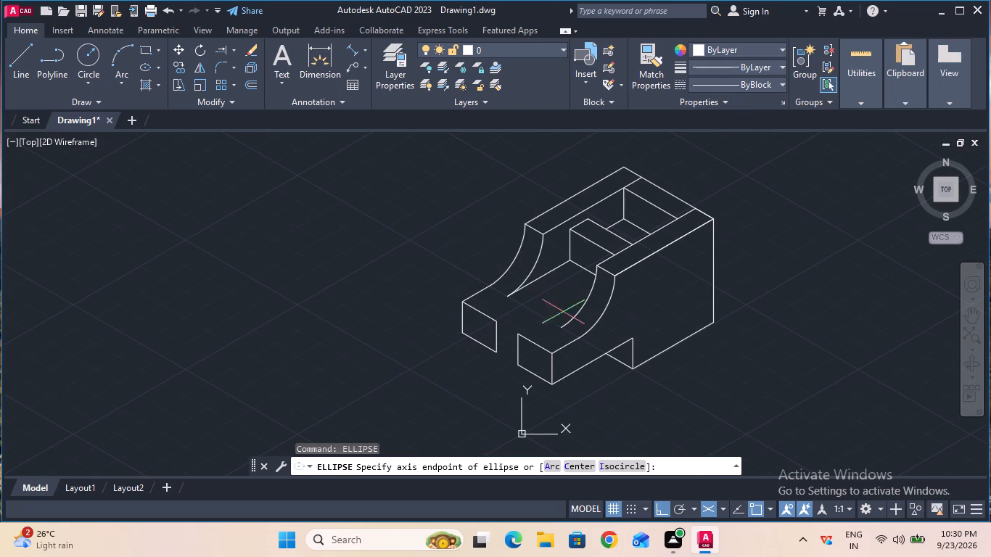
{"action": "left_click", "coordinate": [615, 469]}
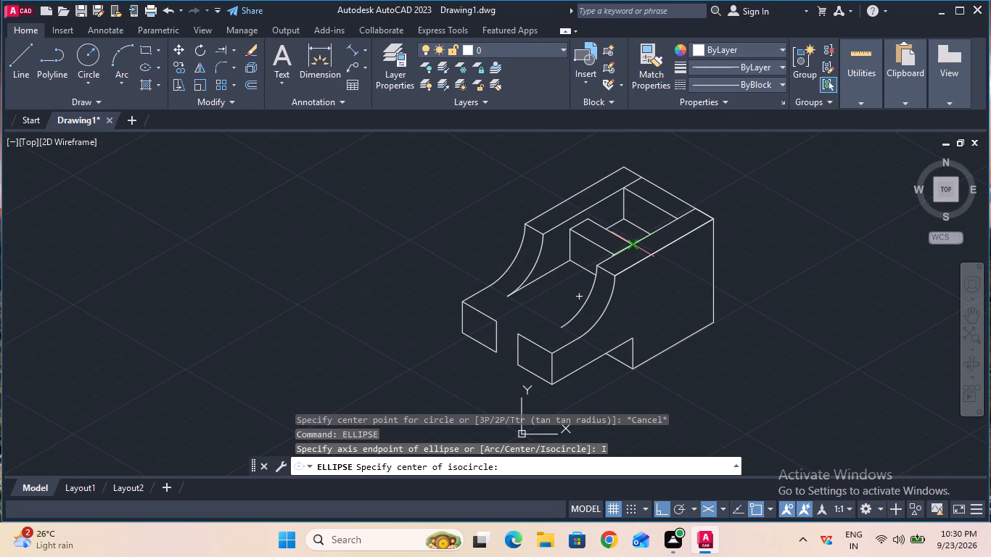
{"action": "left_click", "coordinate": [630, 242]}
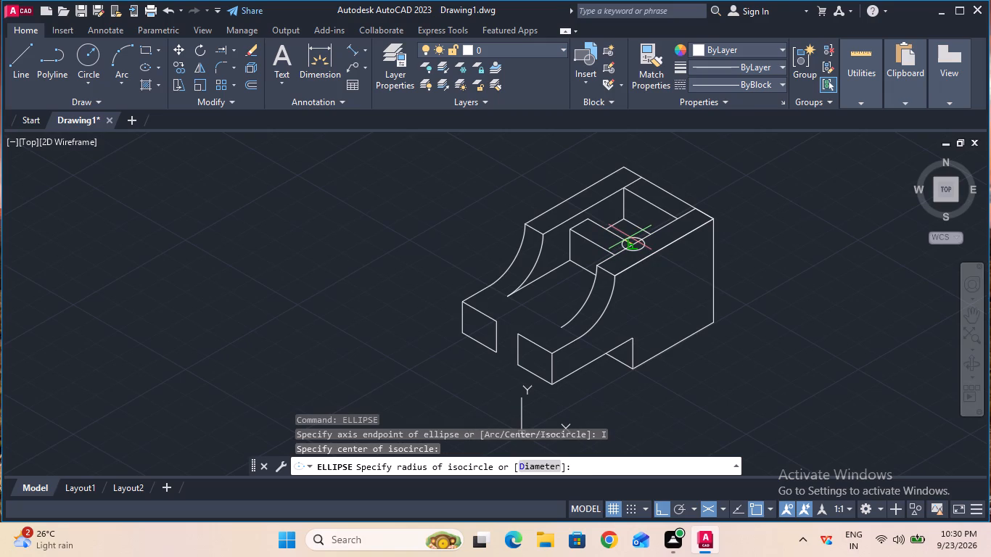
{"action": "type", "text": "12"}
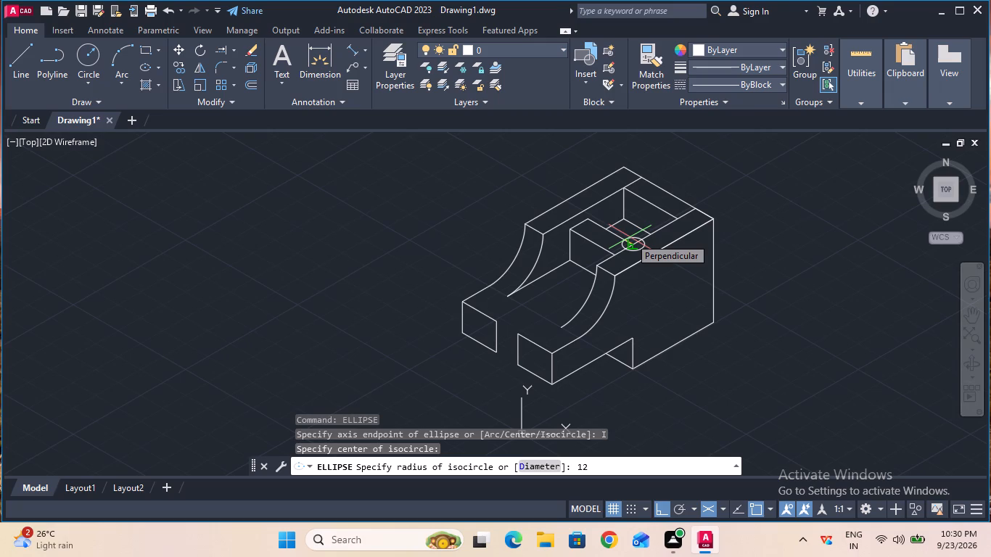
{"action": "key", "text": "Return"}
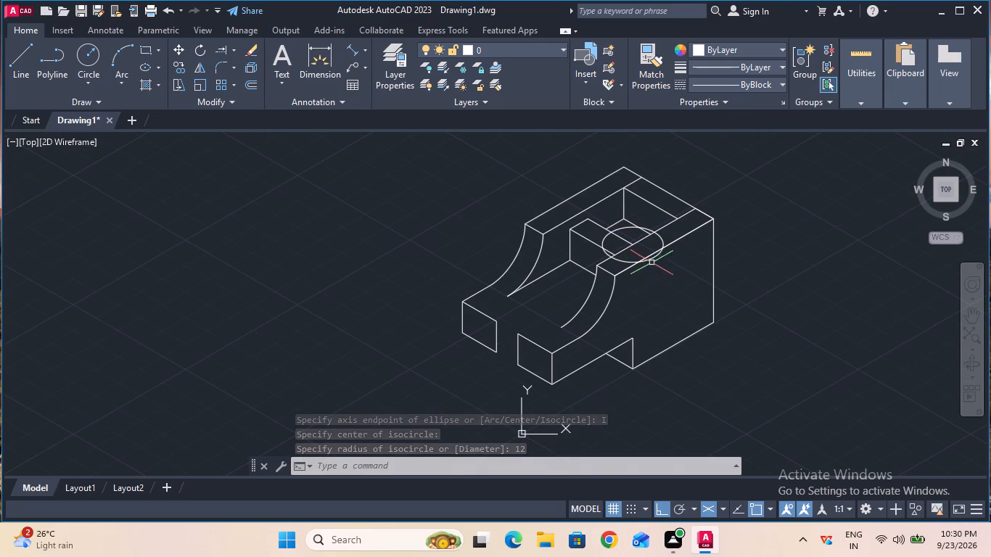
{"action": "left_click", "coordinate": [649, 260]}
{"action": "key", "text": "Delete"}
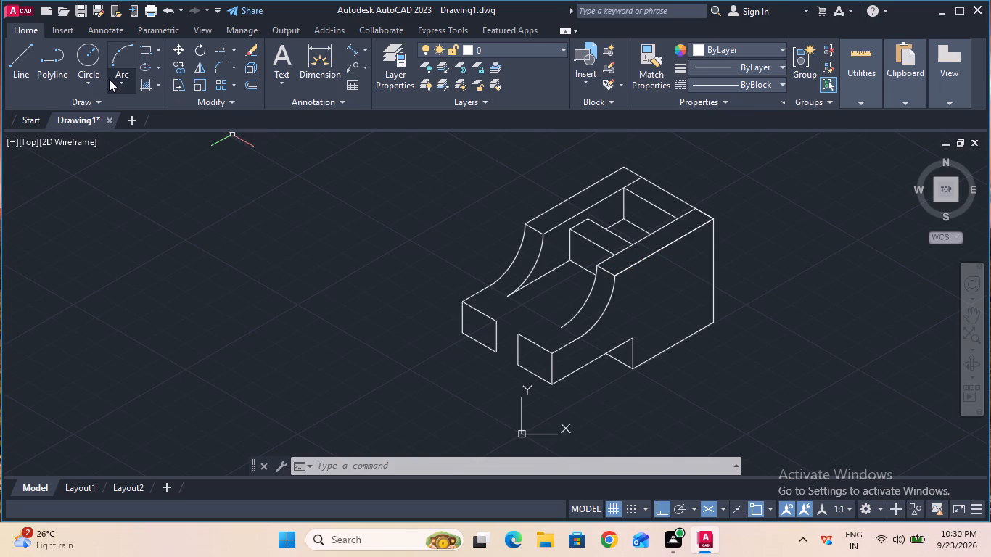
Draw a 9 mm line along 330° from the far rail curve's inner lower end, continuing to the far front block's inner top corner.
{"action": "left_click", "coordinate": [17, 67]}
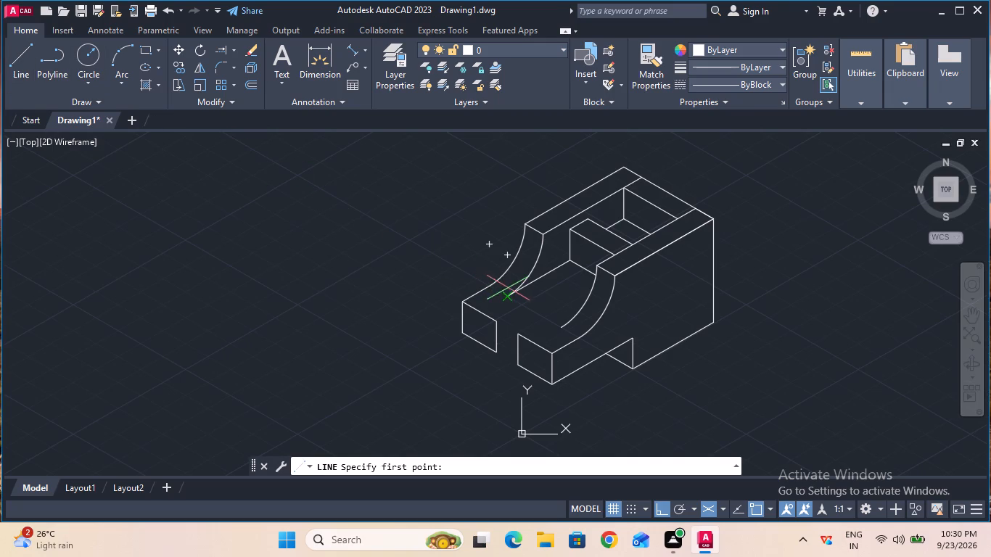
{"action": "left_click", "coordinate": [507, 300]}
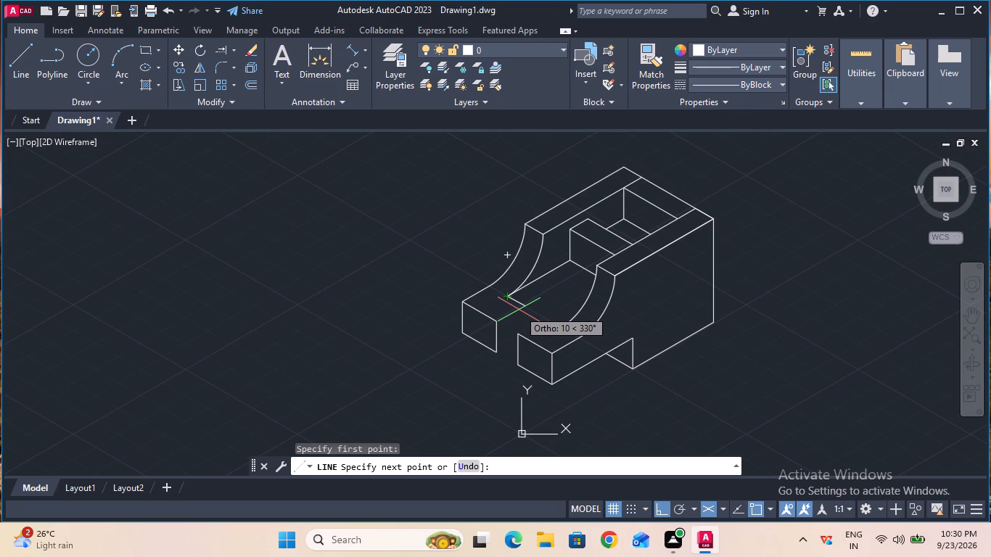
{"action": "key", "text": "9"}
{"action": "key", "text": "Return"}
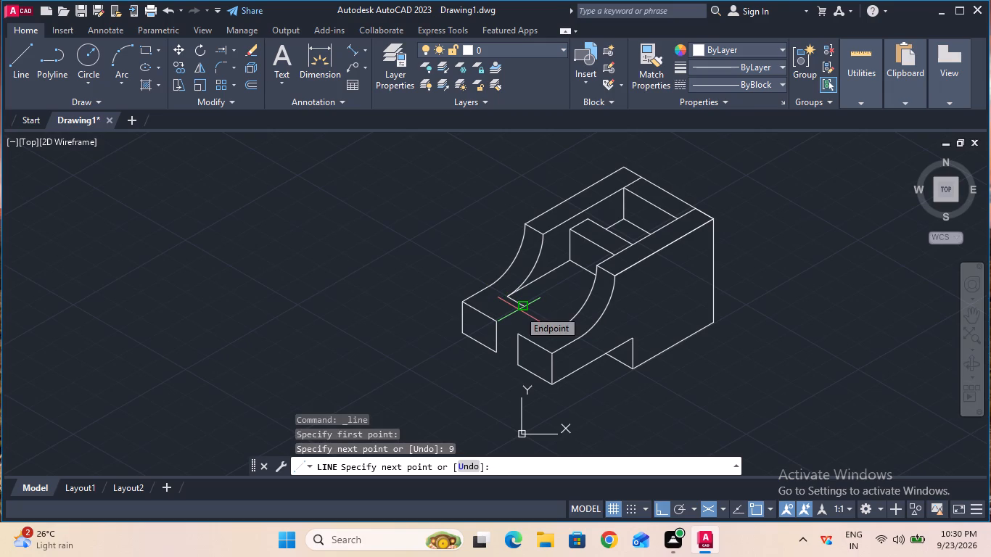
{"action": "left_click", "coordinate": [495, 325]}
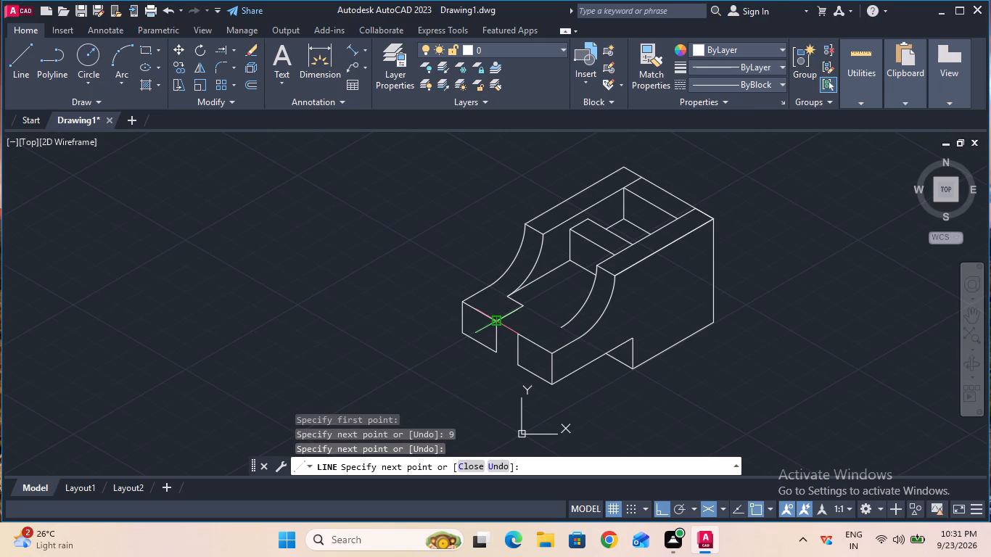
{"action": "key", "text": "Escape"}
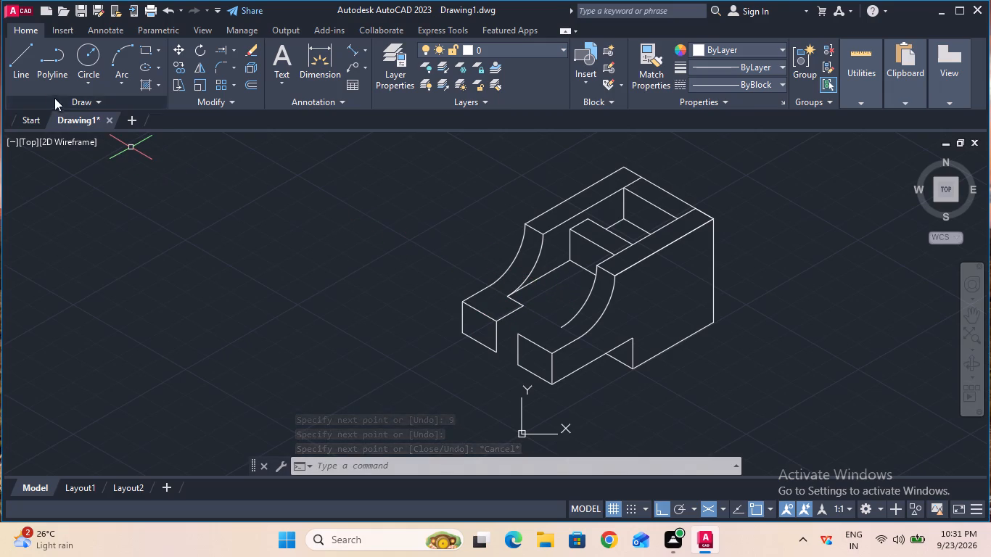
Draw a 9 mm line along 150° from the near rail curve's inner lower end, continuing to the near front block's inner top corner.
{"action": "left_click", "coordinate": [30, 78]}
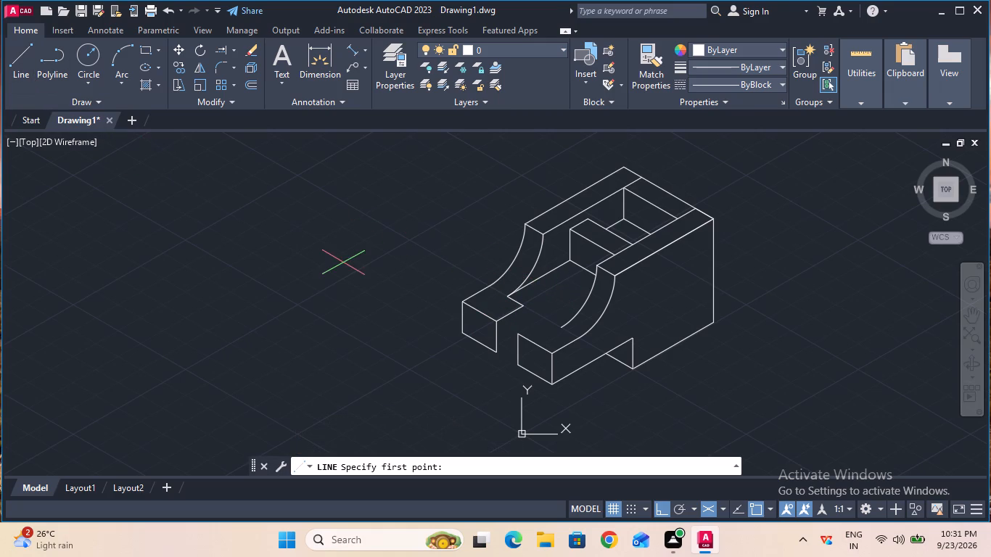
{"action": "left_click", "coordinate": [562, 326]}
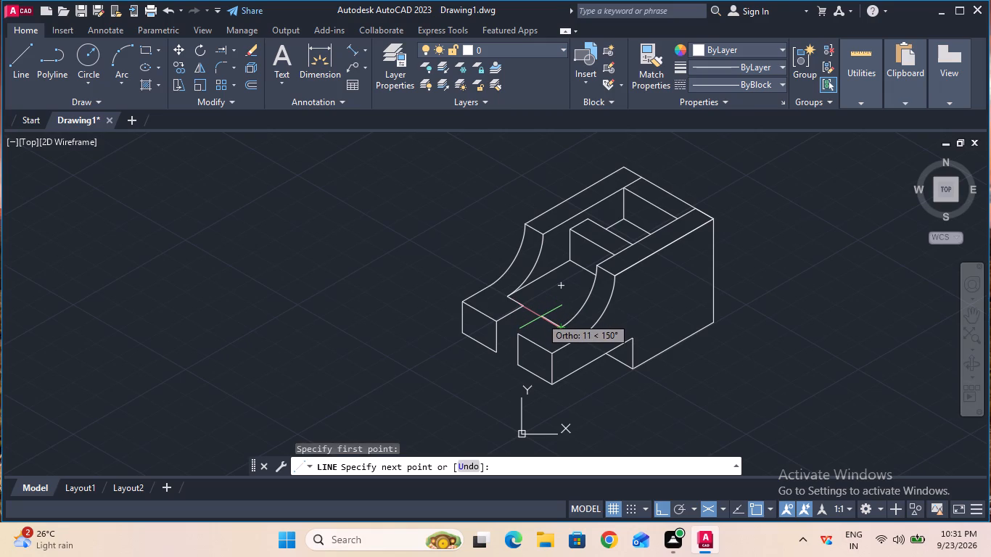
{"action": "key", "text": "9"}
{"action": "key", "text": "Return"}
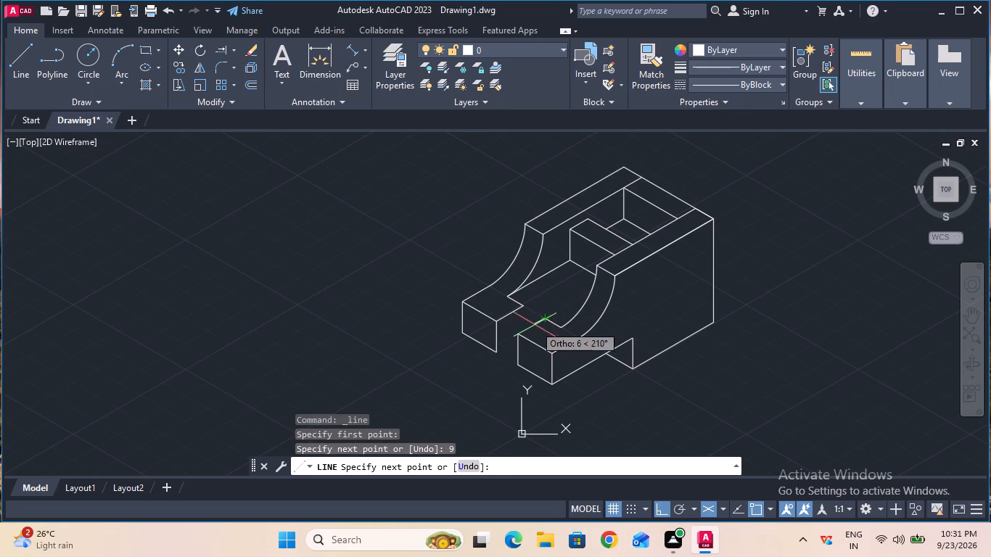
{"action": "left_click", "coordinate": [522, 333]}
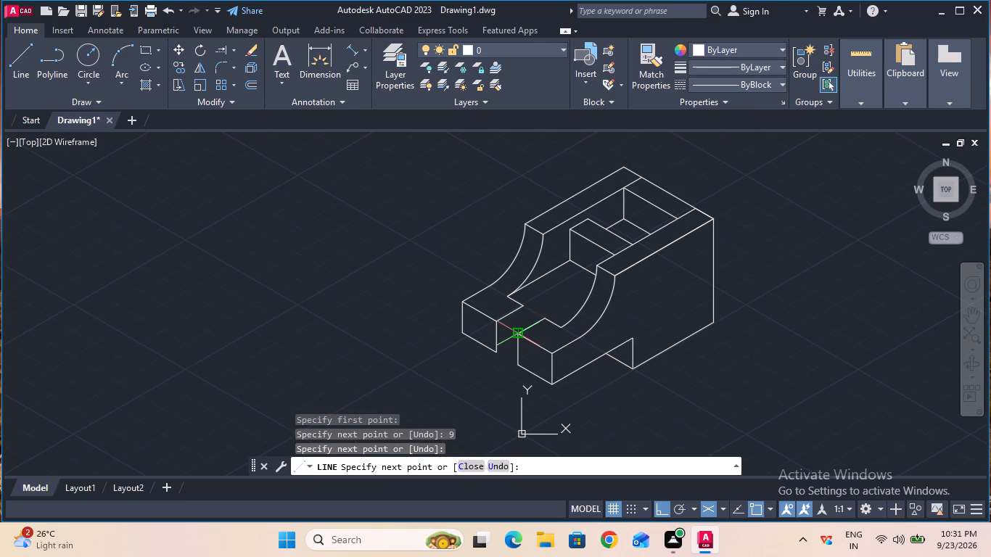
{"action": "key", "text": "Escape"}
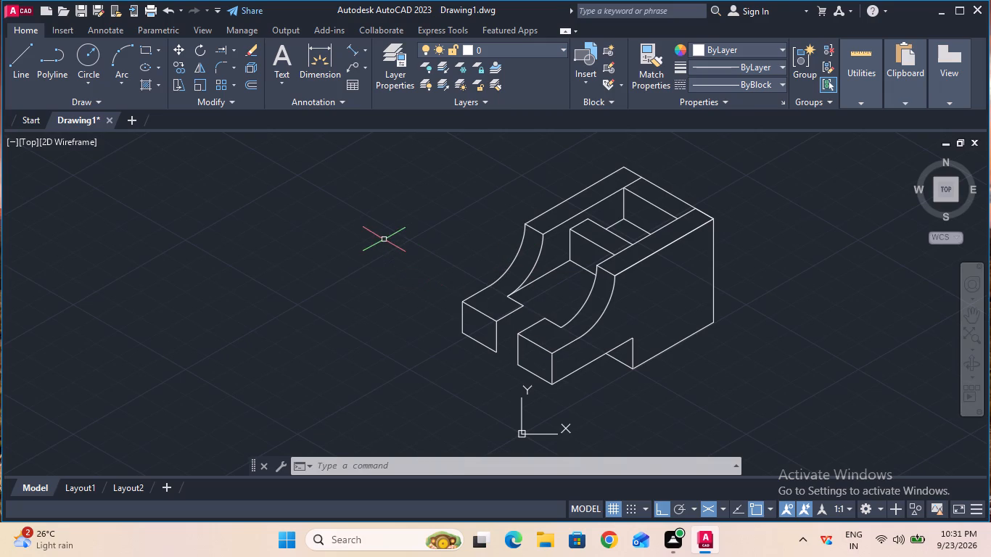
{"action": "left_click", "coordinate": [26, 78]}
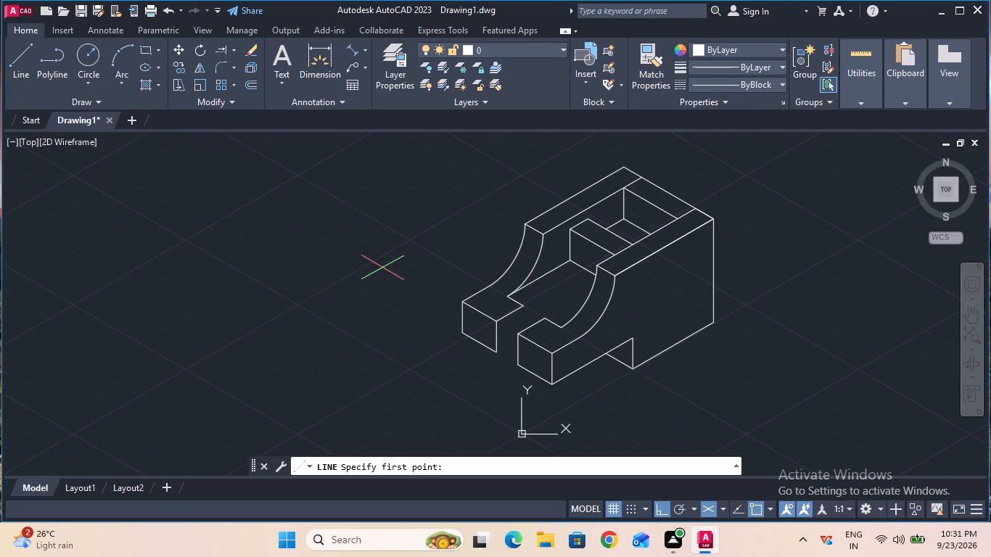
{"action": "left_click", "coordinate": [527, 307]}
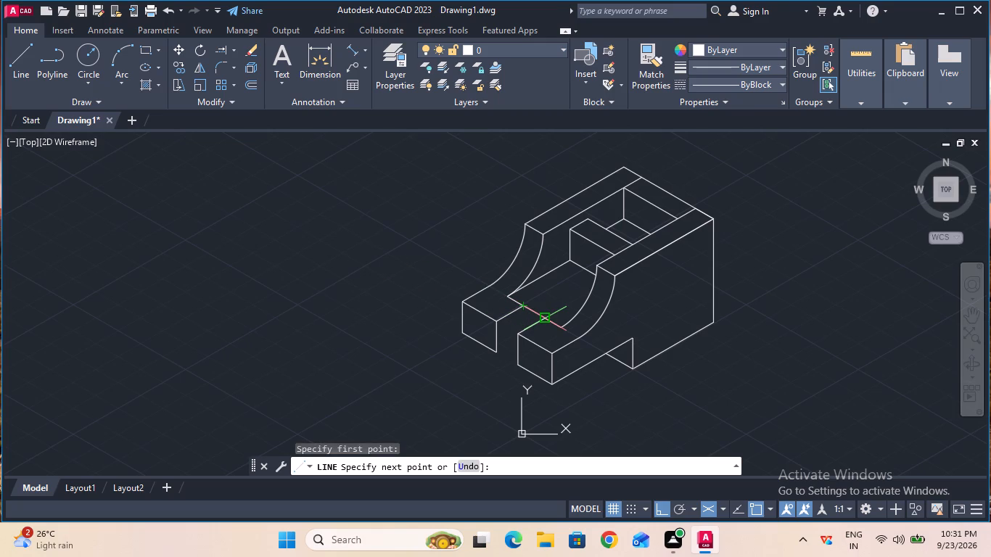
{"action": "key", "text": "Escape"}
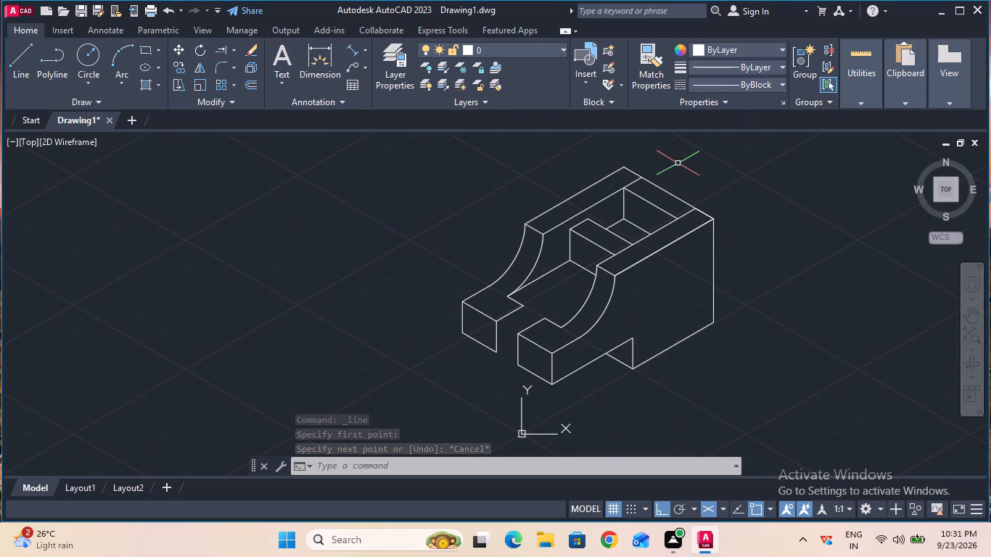
Draw a line with CENTER linetype across the slot opening, joining the inner top corners of the far and near front blocks.
{"action": "left_click", "coordinate": [738, 70]}
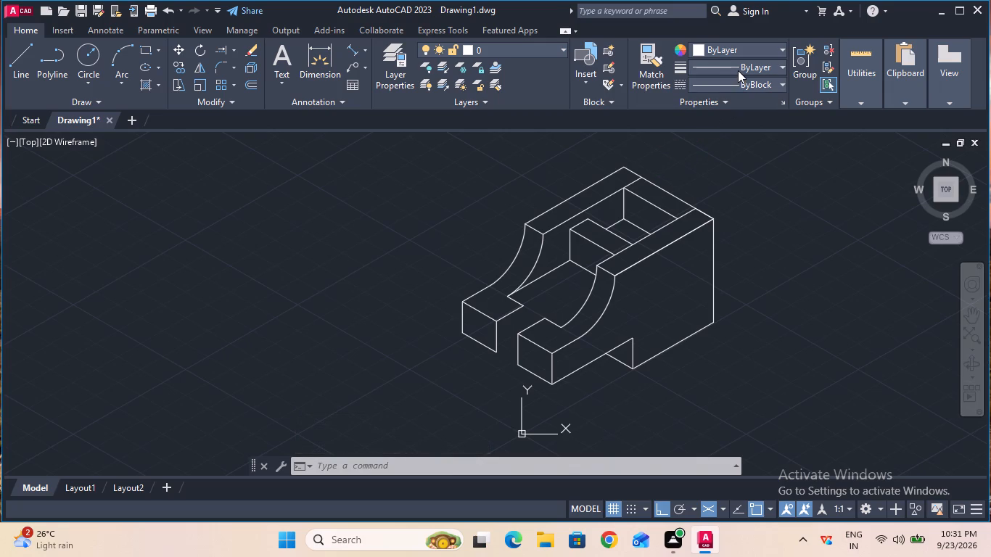
{"action": "left_click", "coordinate": [738, 70]}
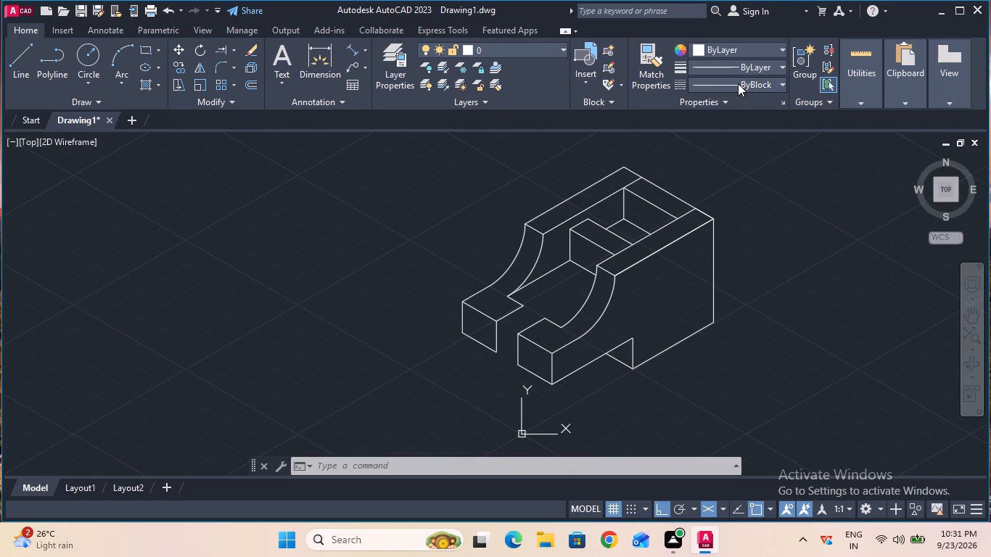
{"action": "left_click", "coordinate": [738, 83]}
{"action": "left_click", "coordinate": [740, 132]}
{"action": "left_click", "coordinate": [21, 70]}
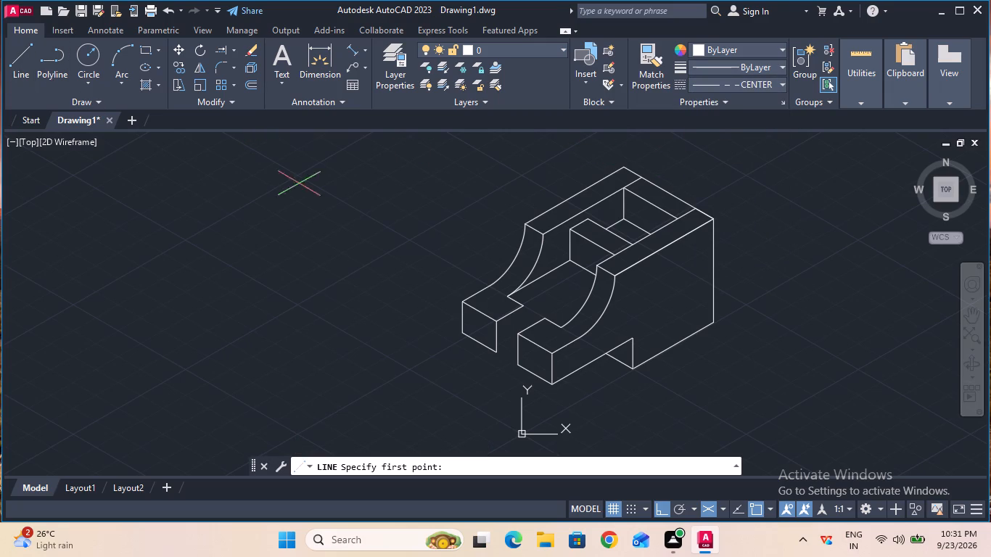
{"action": "left_click", "coordinate": [521, 306]}
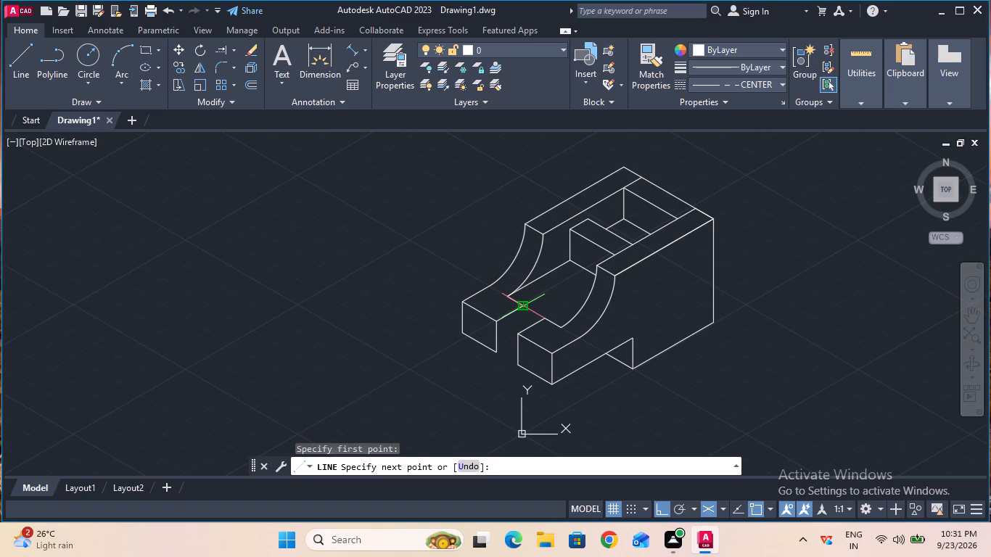
{"action": "left_click", "coordinate": [543, 320]}
{"action": "key", "text": "Escape"}
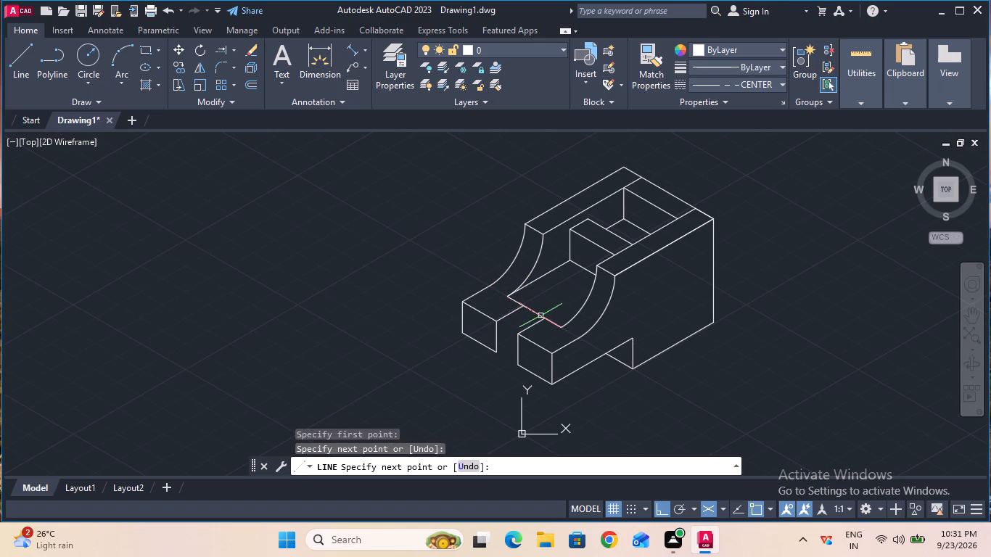
Draw a 9 mm line with CENTER linetype along 30° from the midpoint of the line joining the two front blocks.
{"action": "left_click", "coordinate": [15, 67]}
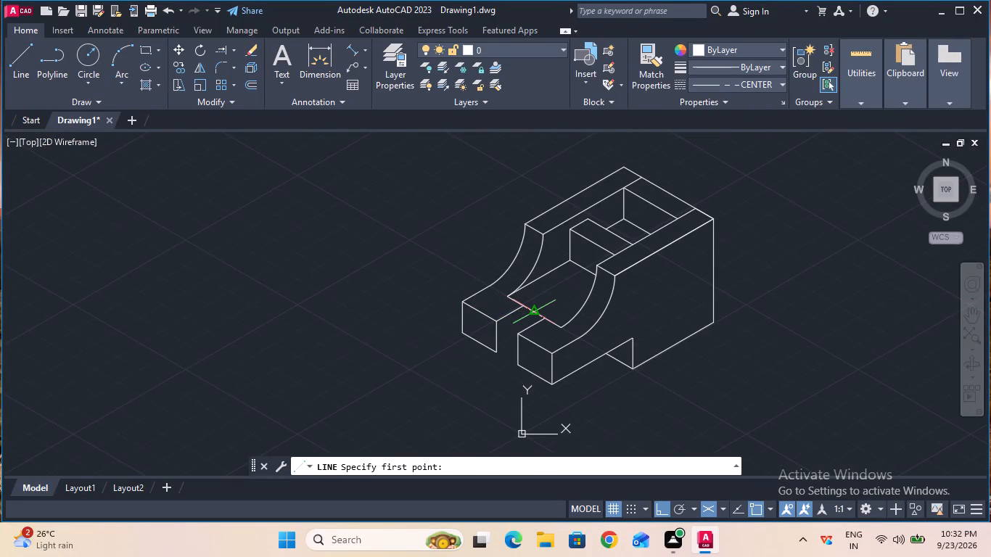
{"action": "left_click", "coordinate": [531, 312]}
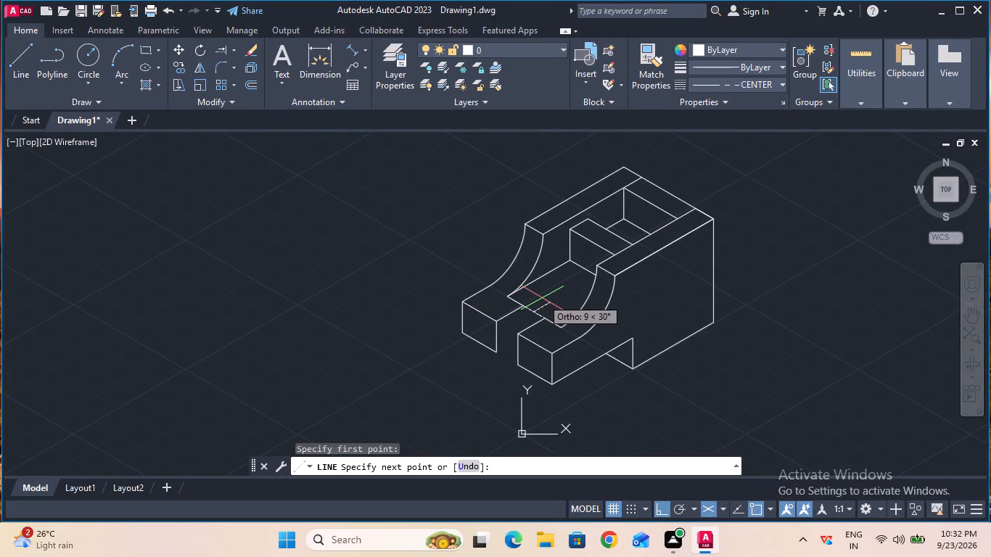
{"action": "key", "text": "9"}
{"action": "key", "text": "Return"}
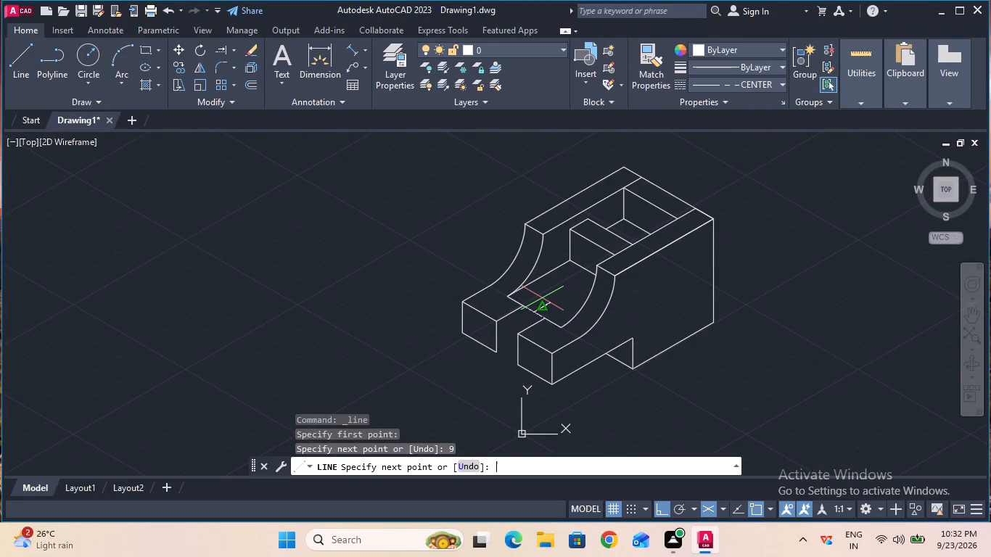
{"action": "key", "text": "Escape"}
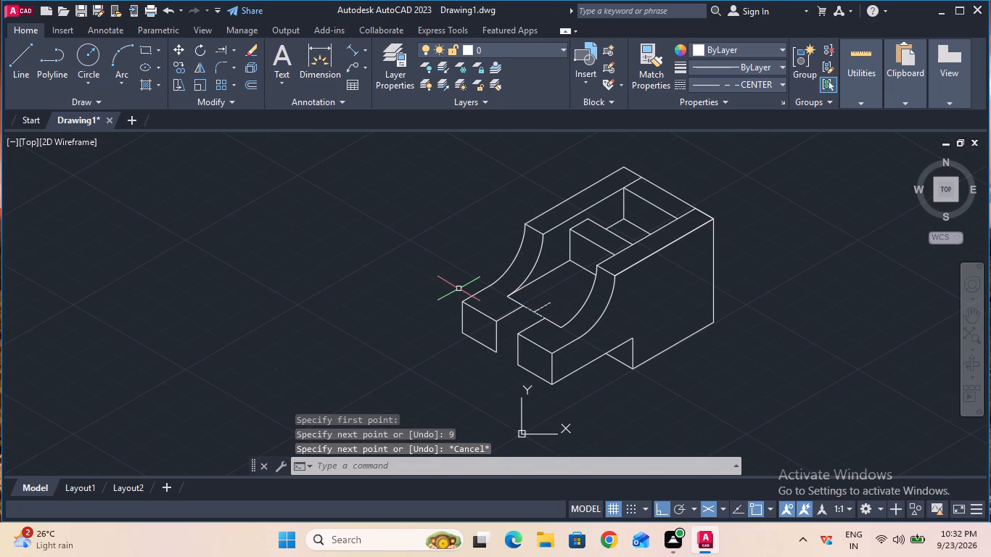
With the linetype set to ByBlock, draw a 9 mm radius isocircle centred on the far end of the 9 mm centre line.
{"action": "left_click", "coordinate": [705, 83]}
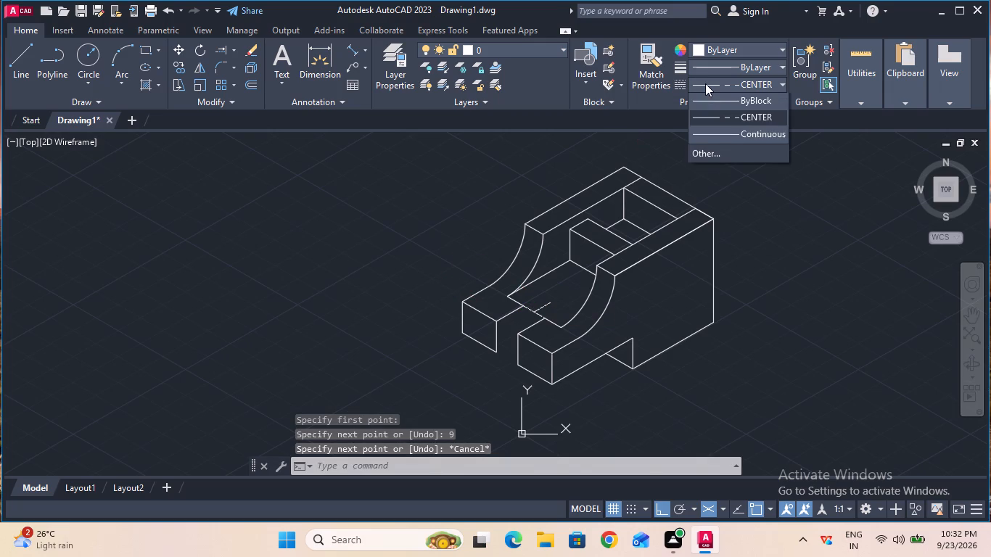
{"action": "left_click", "coordinate": [713, 113]}
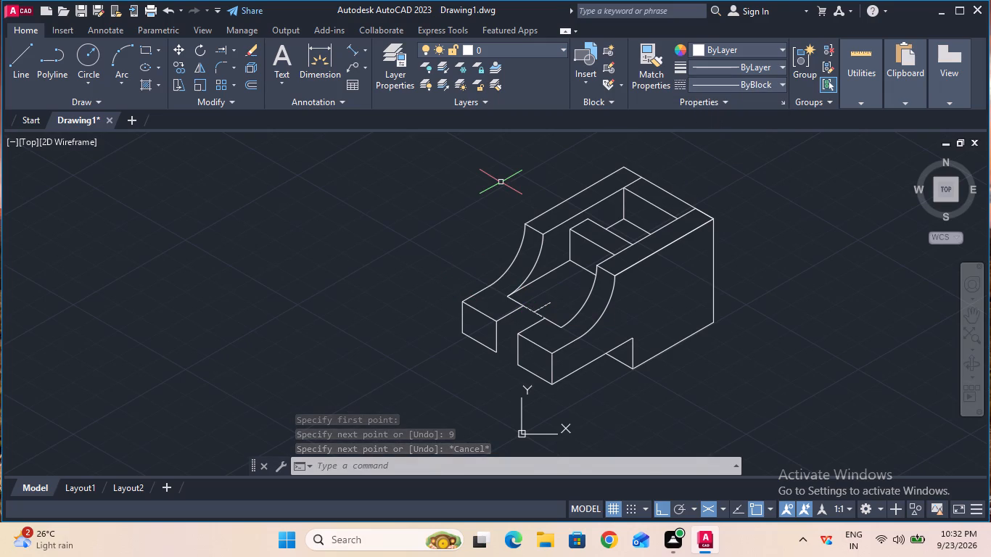
{"action": "type", "text": "ell"}
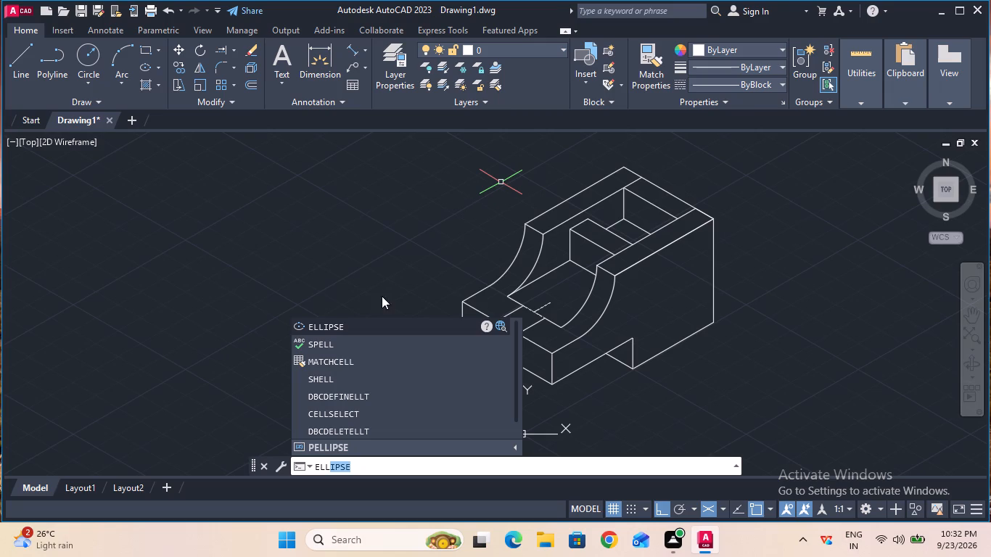
{"action": "left_click", "coordinate": [382, 327]}
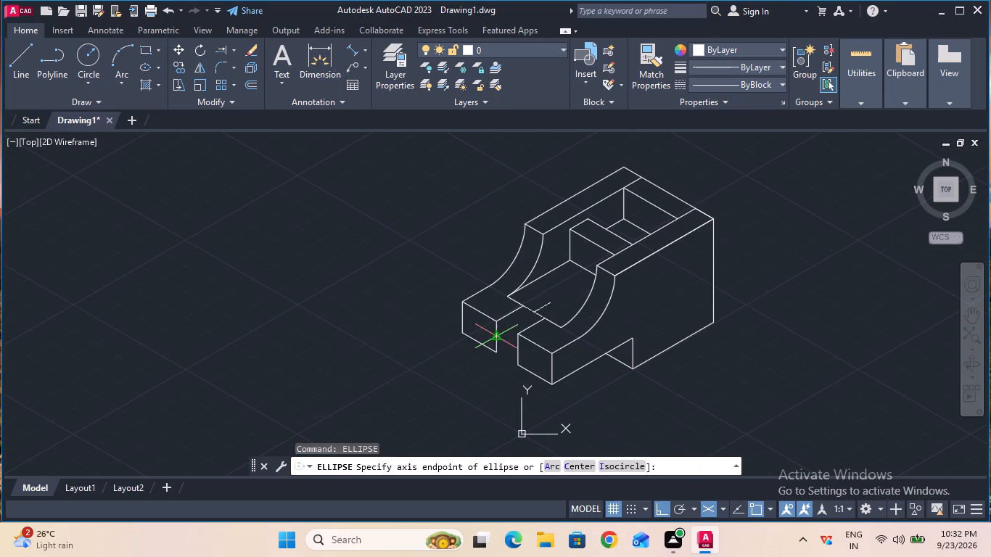
{"action": "left_click", "coordinate": [633, 466]}
{"action": "left_click", "coordinate": [548, 302]}
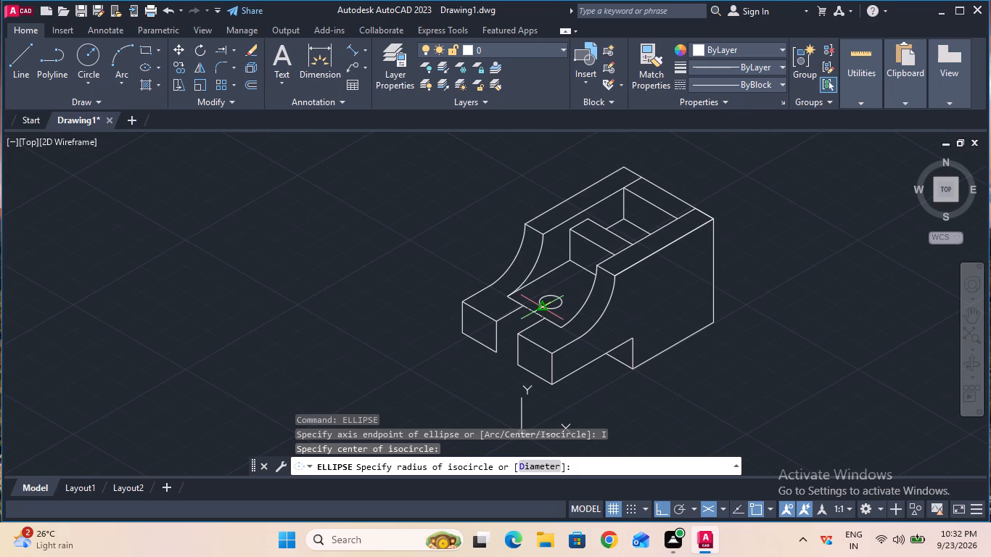
{"action": "key", "text": "9"}
{"action": "key", "text": "Return"}
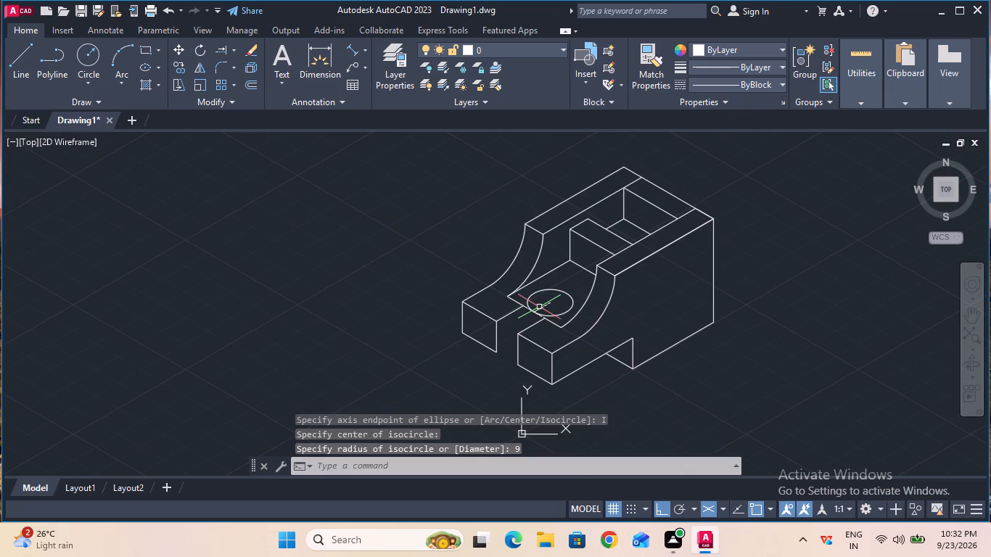
{"action": "key", "text": "Escape"}
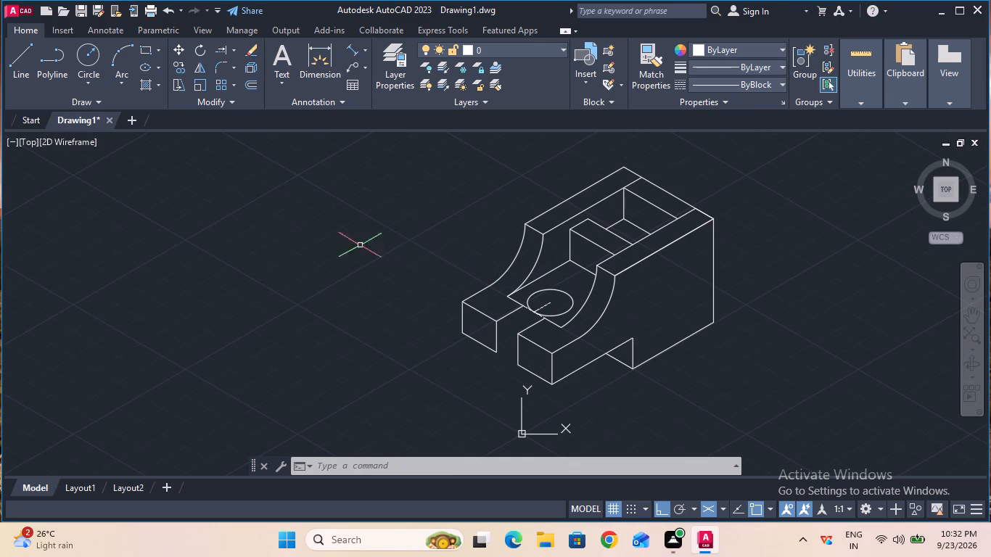
Move the isocircle using the cross line's midpoint as base and the midpoint of the near front block's inner top edge as destination.
{"action": "left_click", "coordinate": [176, 51]}
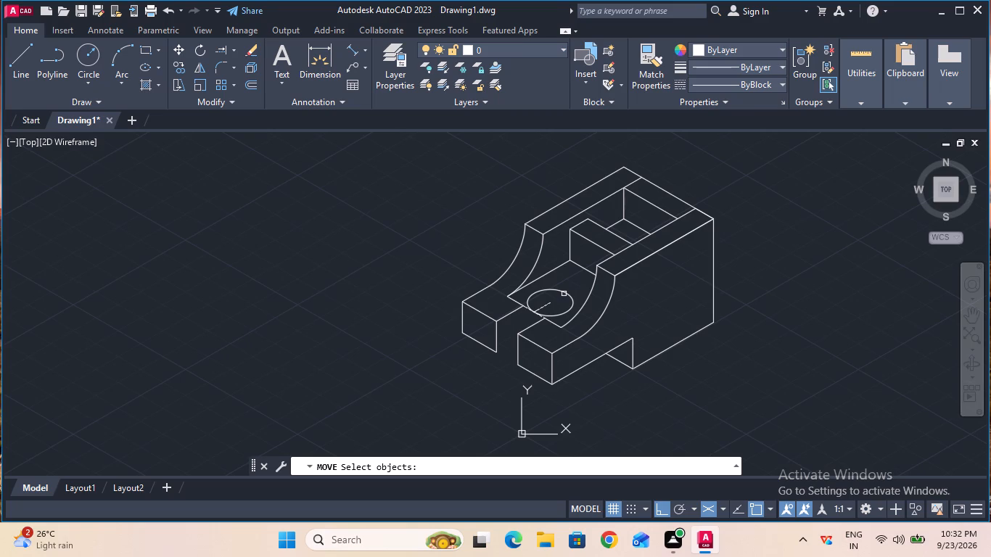
{"action": "left_click", "coordinate": [564, 293]}
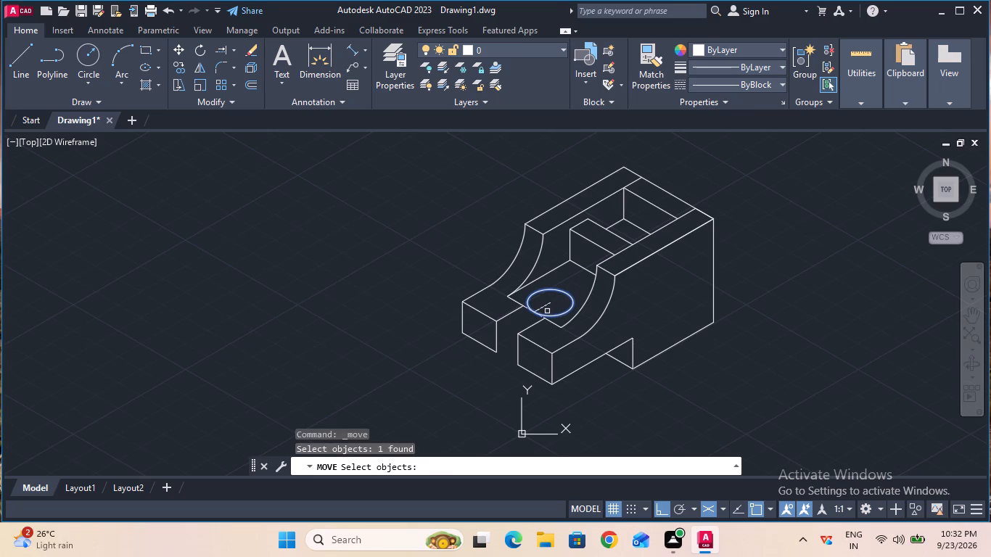
{"action": "key", "text": "Return"}
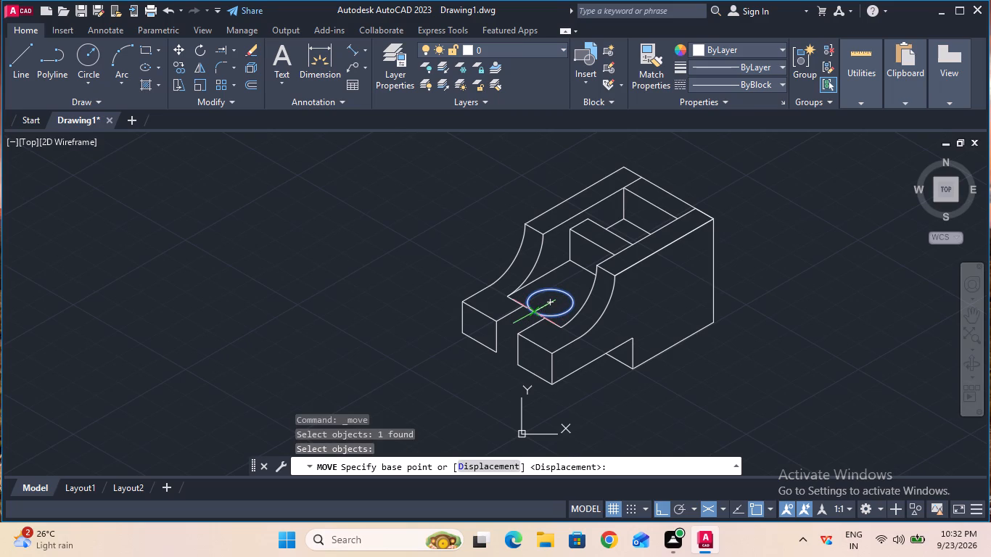
{"action": "left_click", "coordinate": [535, 315]}
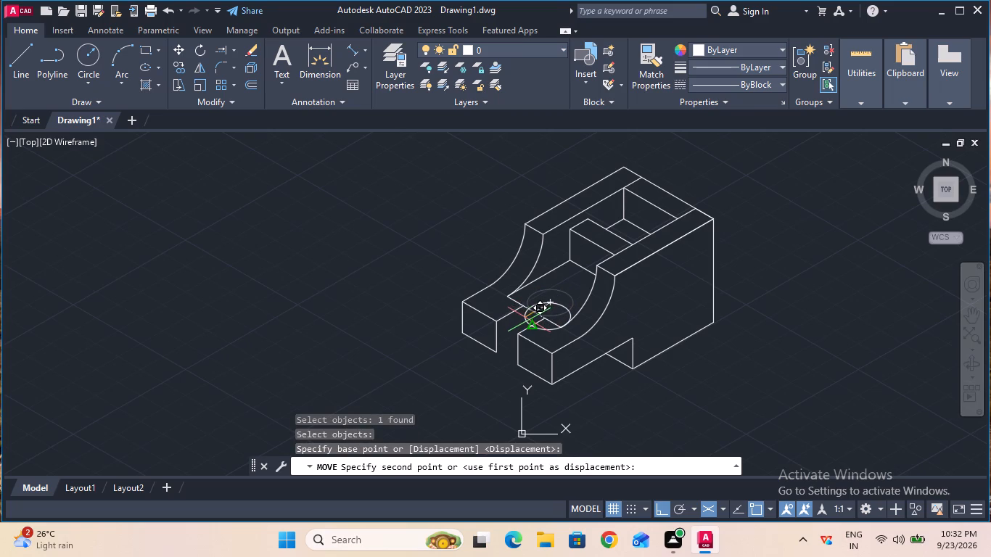
{"action": "left_click", "coordinate": [529, 319]}
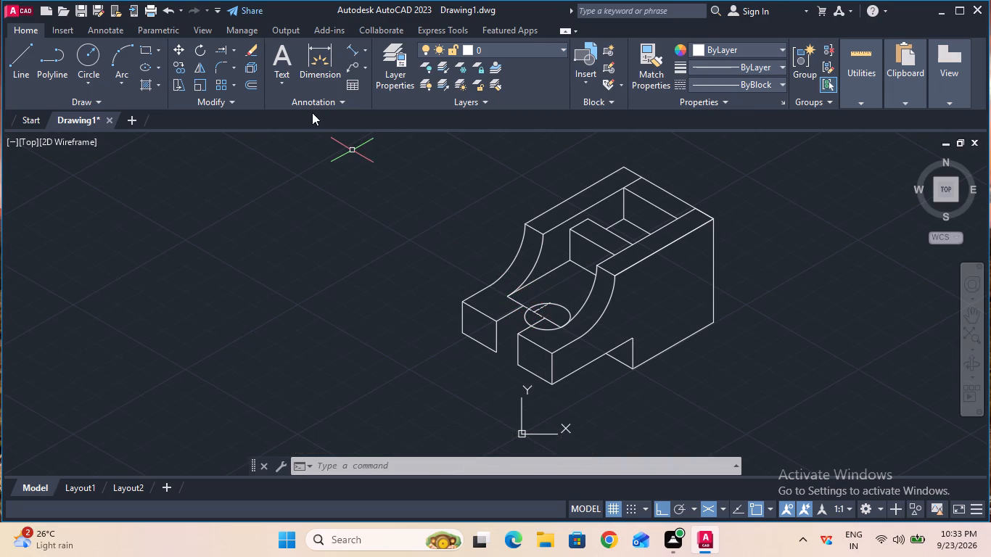
Move the isocircle toward the far rail, parallel to the cross line, so it sits around the cross line's midpoint.
{"action": "left_click", "coordinate": [185, 52]}
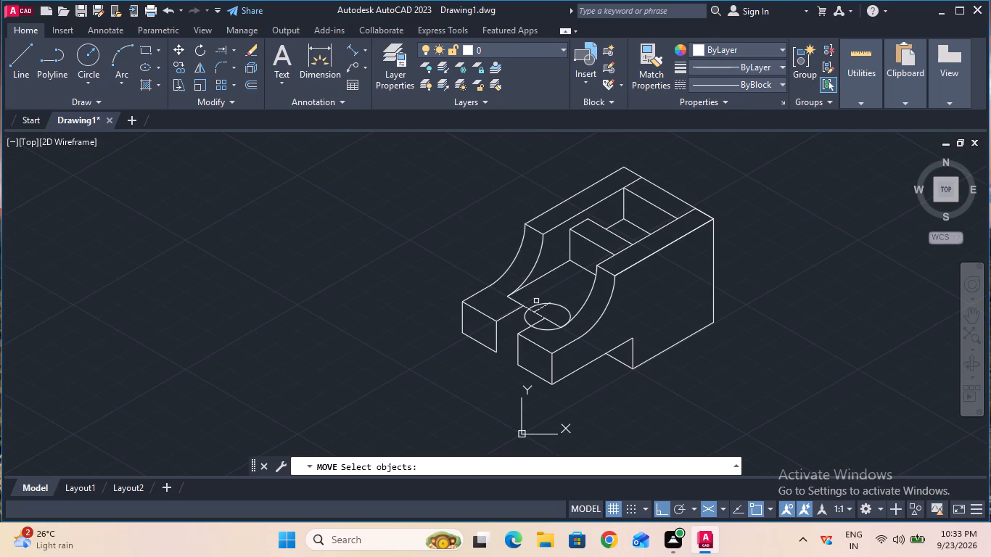
{"action": "left_click", "coordinate": [537, 305]}
{"action": "key", "text": "Return"}
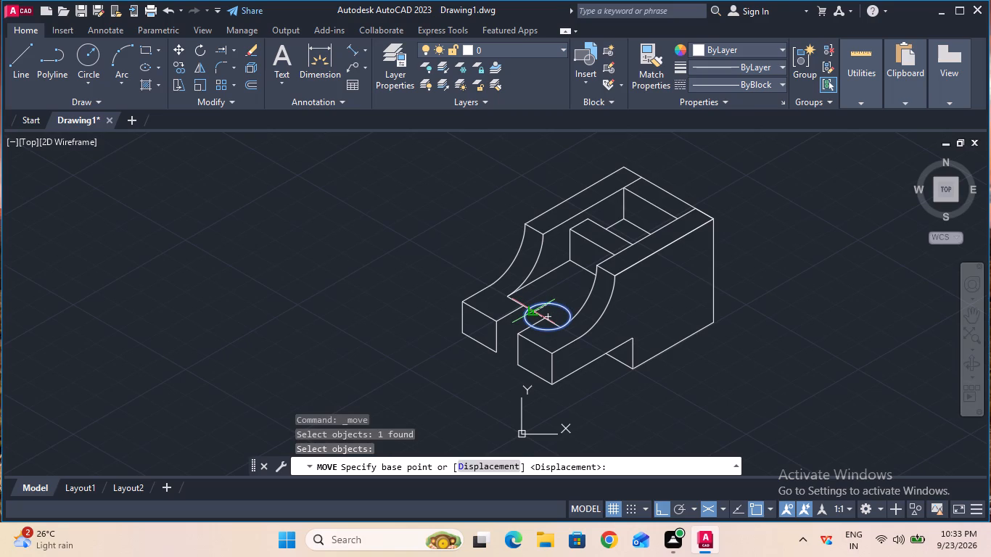
{"action": "left_click", "coordinate": [527, 313]}
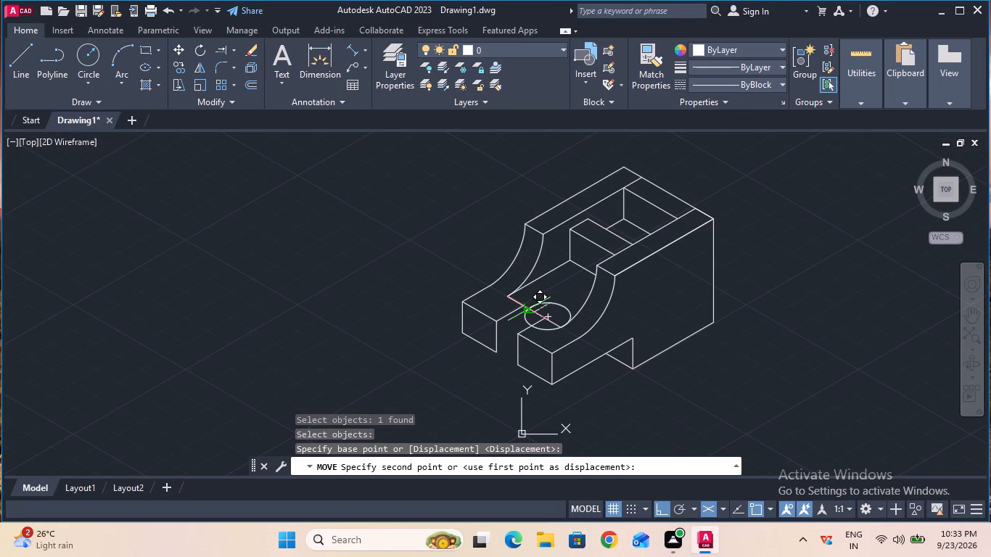
{"action": "left_click", "coordinate": [514, 305]}
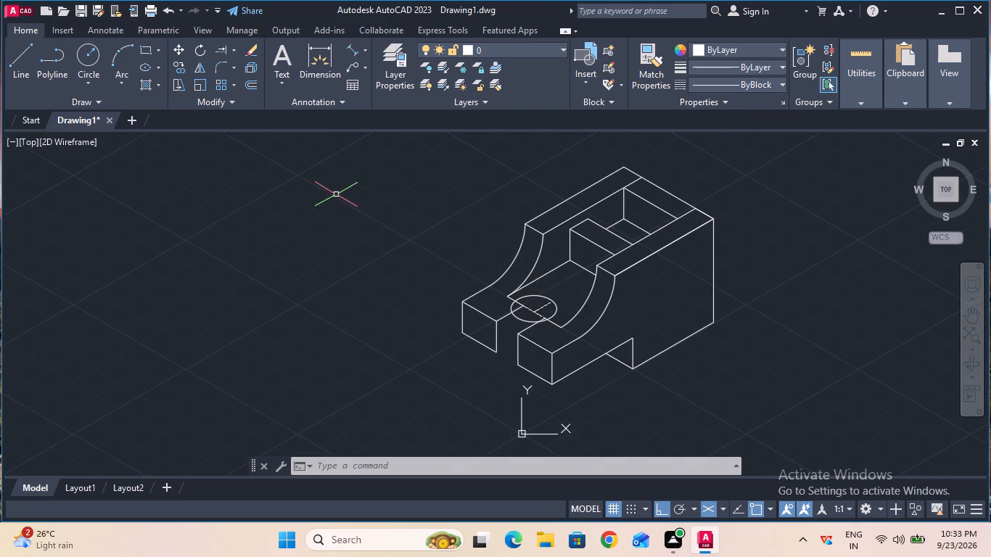
Move the isocircle inward along the 9 mm centre line, from its start on the cross line to about its midpoint.
{"action": "left_click", "coordinate": [176, 52]}
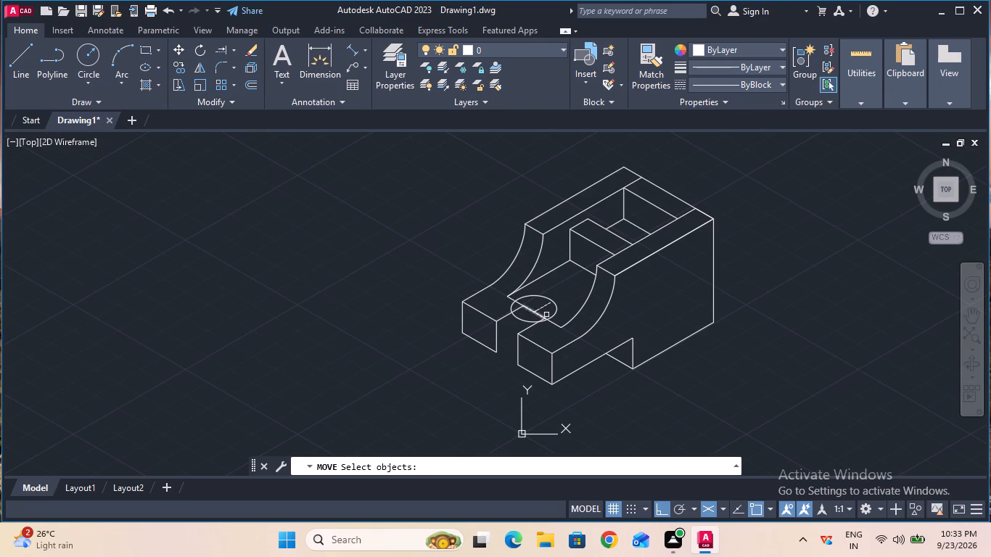
{"action": "left_click", "coordinate": [551, 315]}
{"action": "key", "text": "Return"}
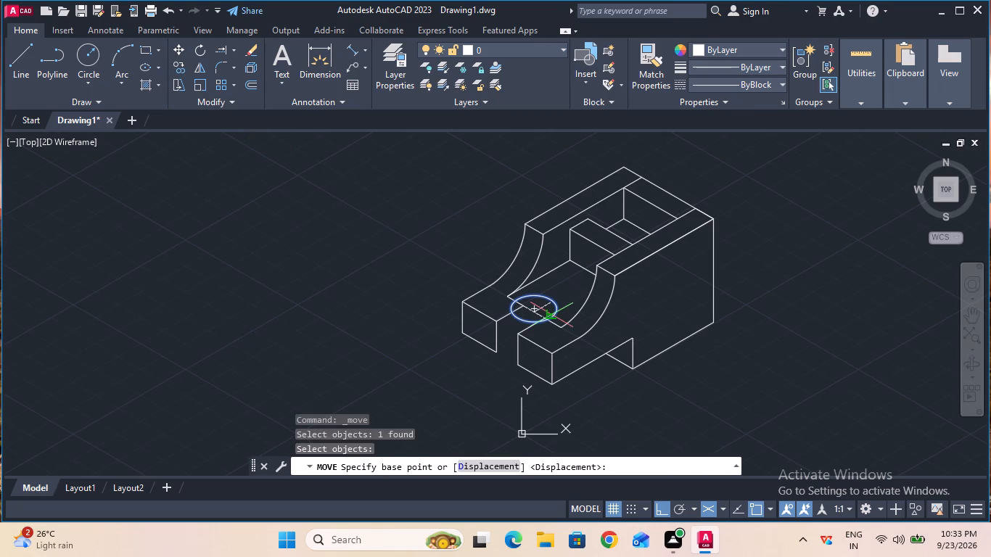
{"action": "left_click", "coordinate": [538, 315]}
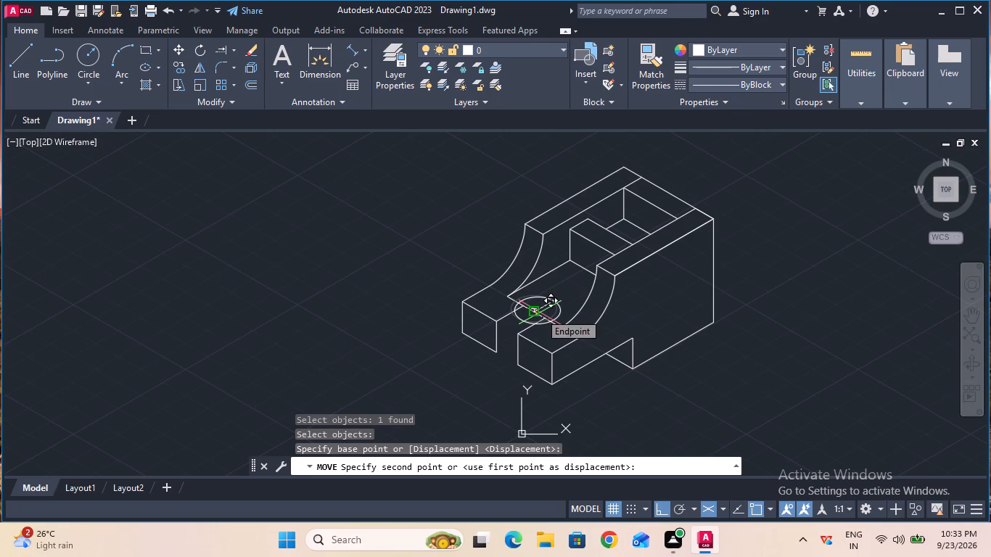
{"action": "left_click", "coordinate": [539, 312]}
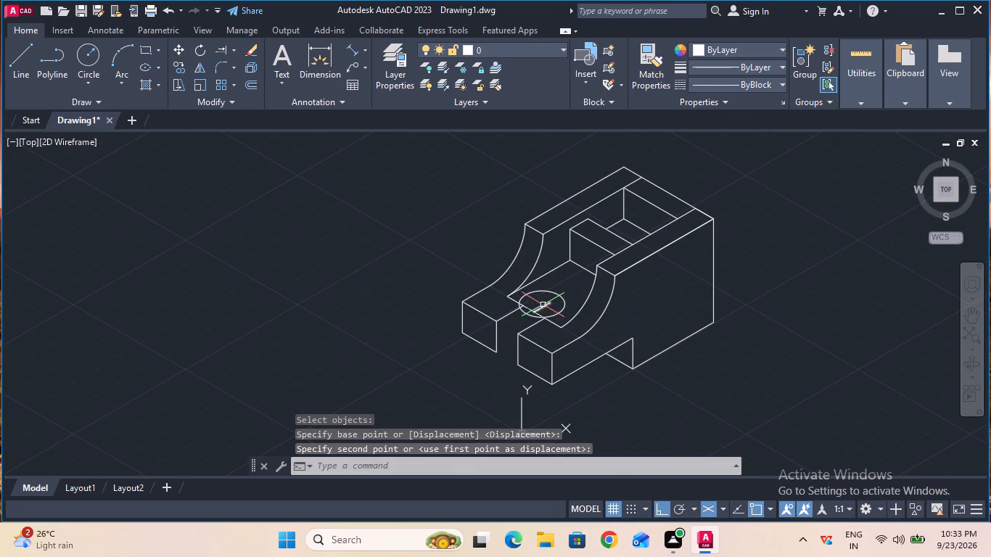
Trim away the centre line, the cross-line piece inside the isocircle, and the isocircle's arc between the two slot edges.
{"action": "left_click", "coordinate": [234, 50]}
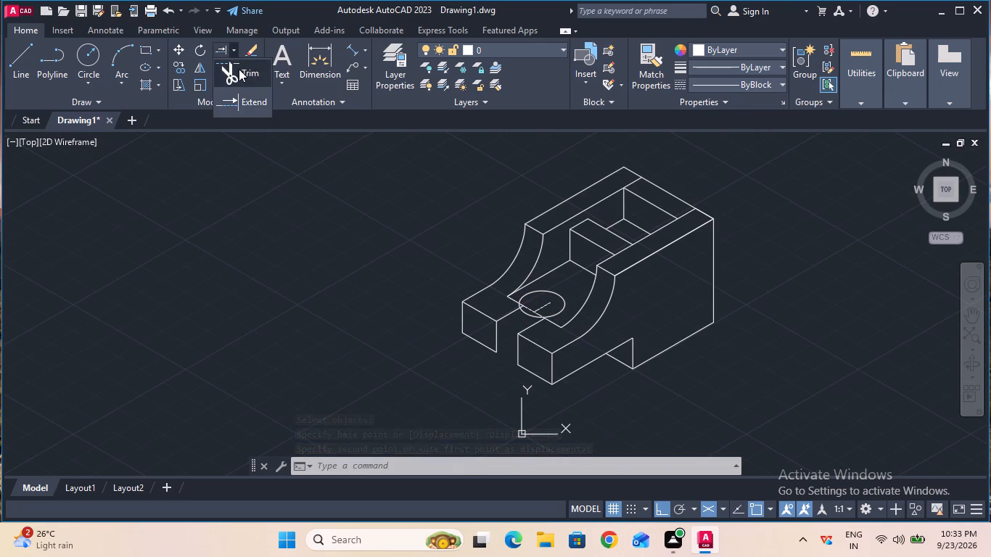
{"action": "left_click", "coordinate": [239, 69]}
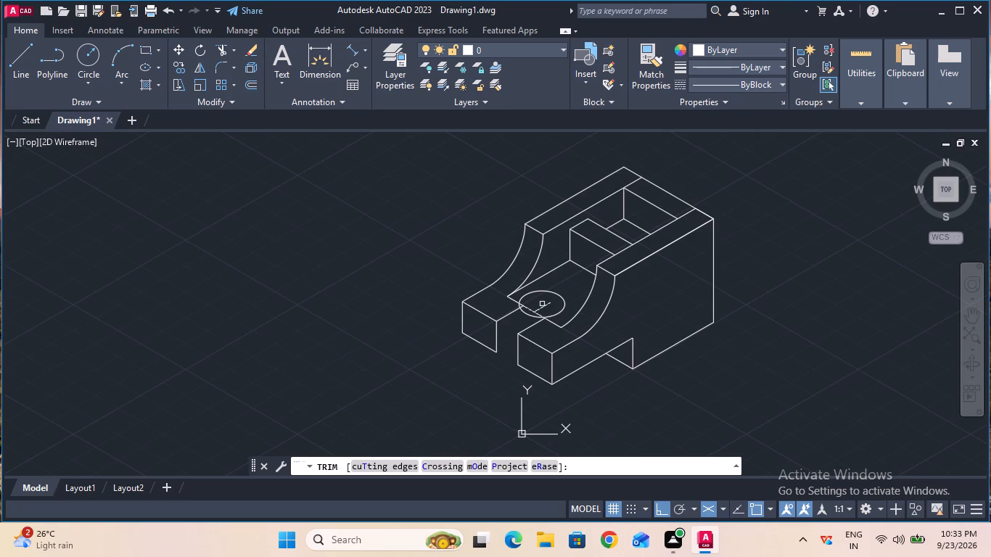
{"action": "left_click", "coordinate": [543, 305]}
{"action": "left_click", "coordinate": [532, 309]}
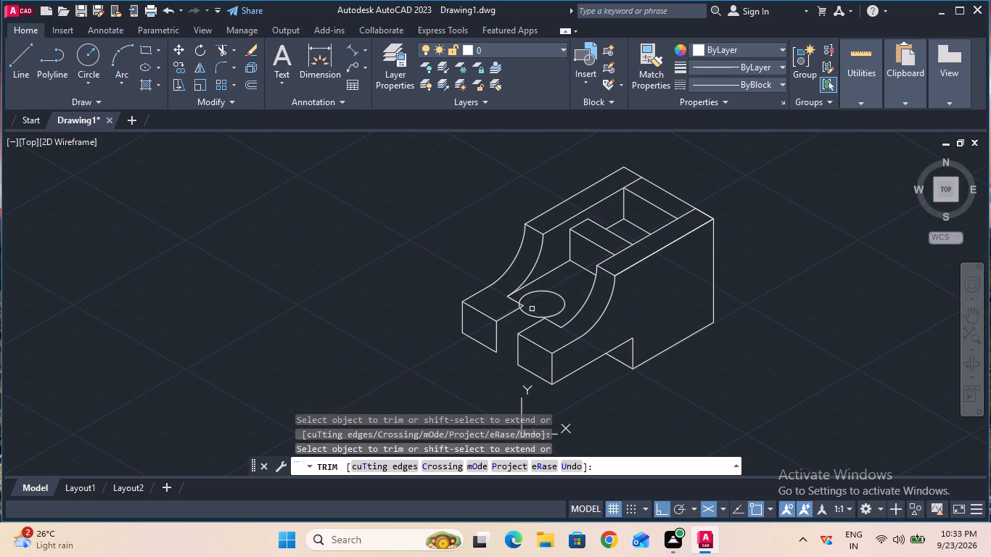
{"action": "left_click", "coordinate": [525, 307]}
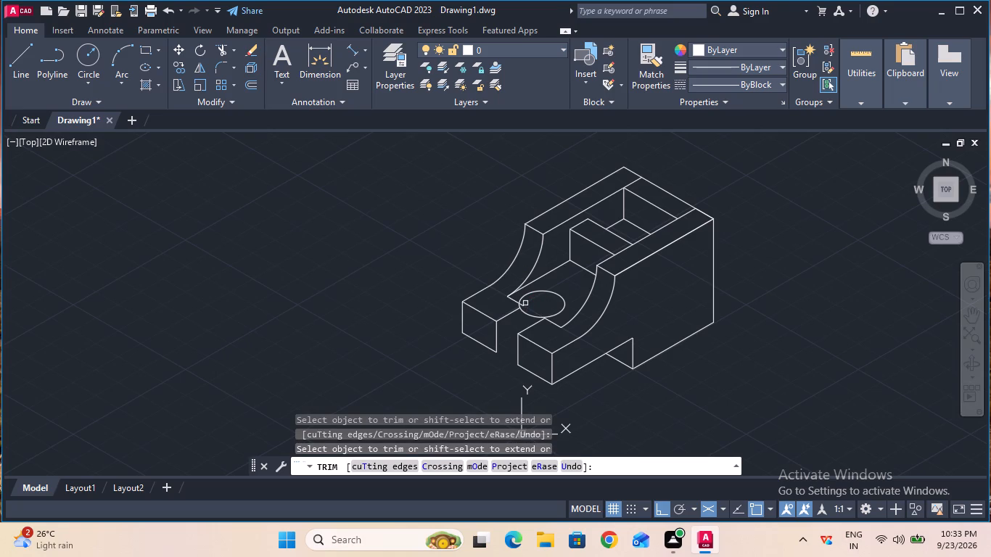
{"action": "left_click", "coordinate": [524, 305]}
{"action": "left_click", "coordinate": [527, 313]}
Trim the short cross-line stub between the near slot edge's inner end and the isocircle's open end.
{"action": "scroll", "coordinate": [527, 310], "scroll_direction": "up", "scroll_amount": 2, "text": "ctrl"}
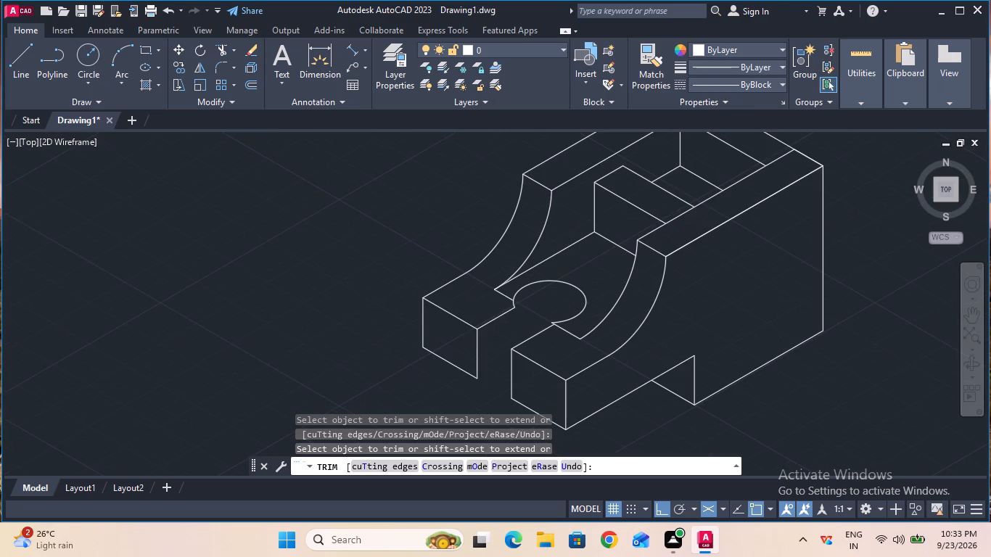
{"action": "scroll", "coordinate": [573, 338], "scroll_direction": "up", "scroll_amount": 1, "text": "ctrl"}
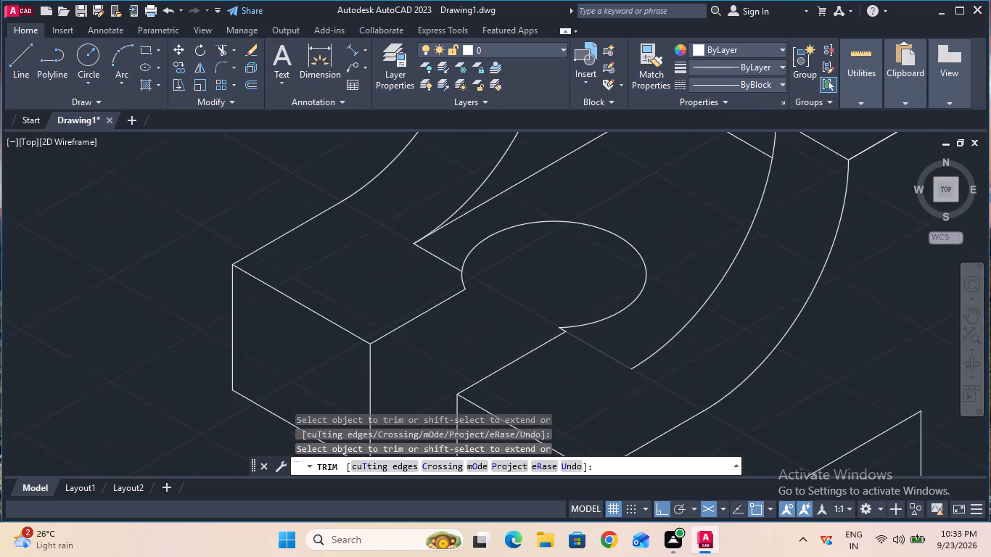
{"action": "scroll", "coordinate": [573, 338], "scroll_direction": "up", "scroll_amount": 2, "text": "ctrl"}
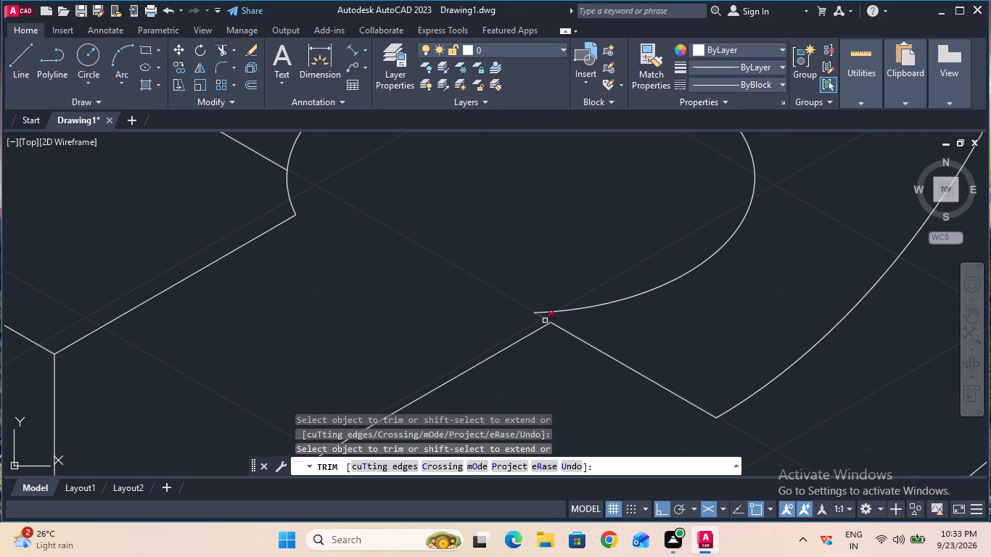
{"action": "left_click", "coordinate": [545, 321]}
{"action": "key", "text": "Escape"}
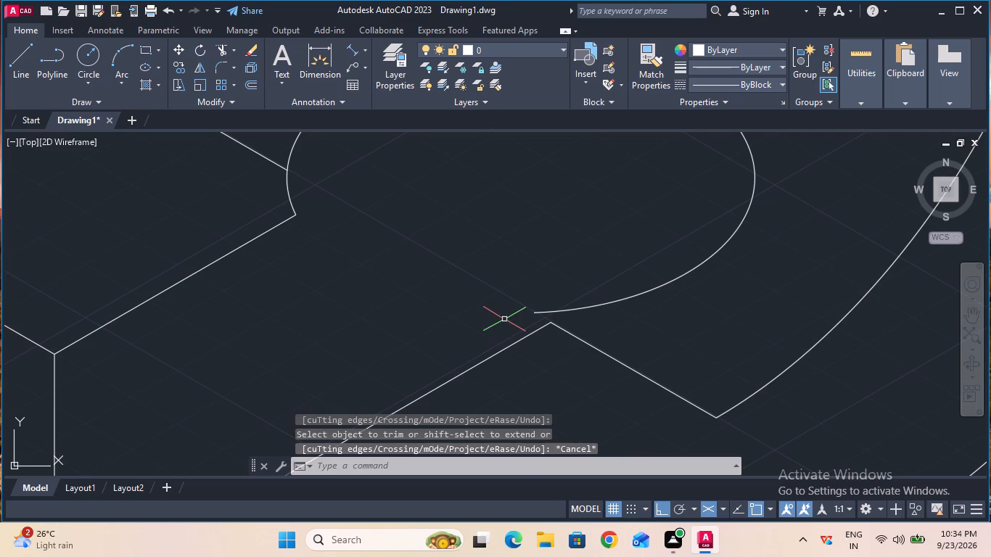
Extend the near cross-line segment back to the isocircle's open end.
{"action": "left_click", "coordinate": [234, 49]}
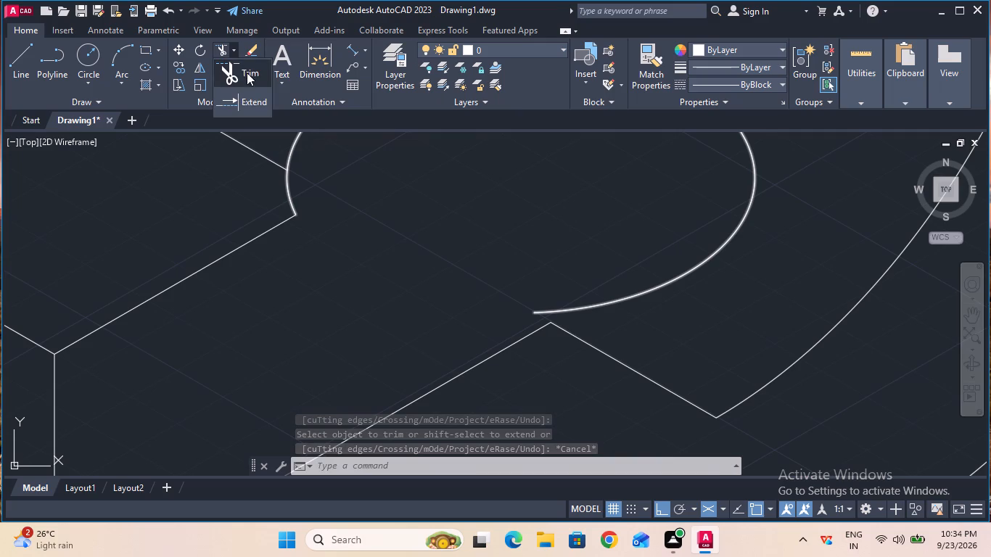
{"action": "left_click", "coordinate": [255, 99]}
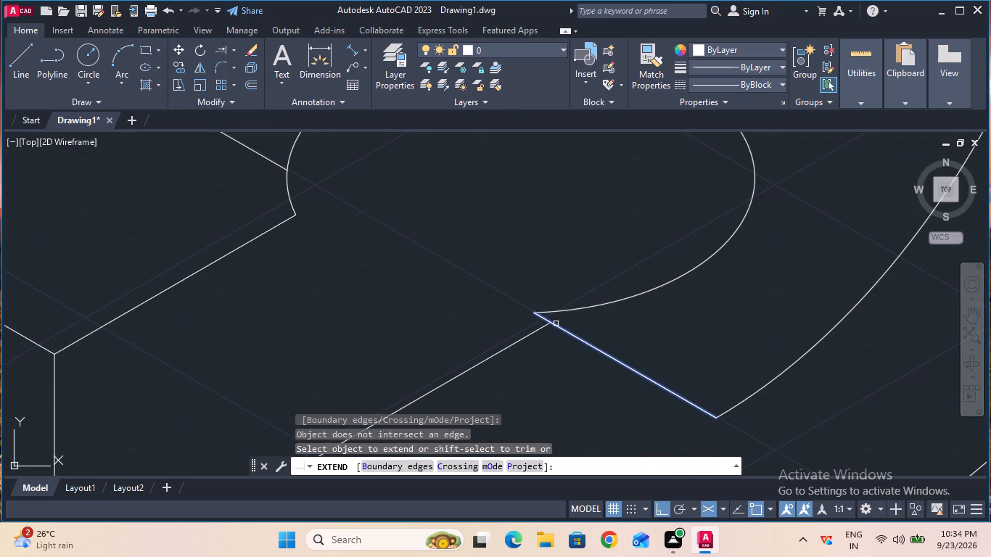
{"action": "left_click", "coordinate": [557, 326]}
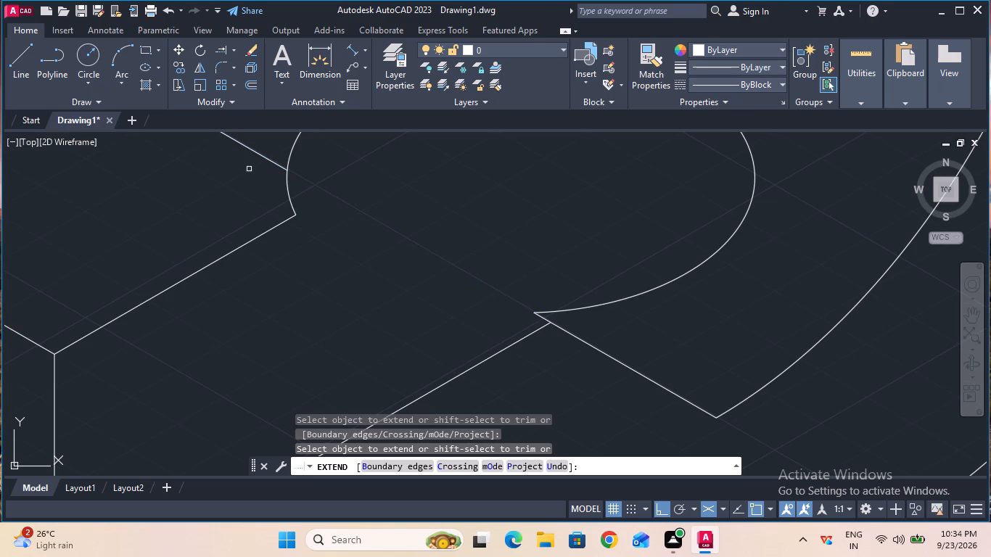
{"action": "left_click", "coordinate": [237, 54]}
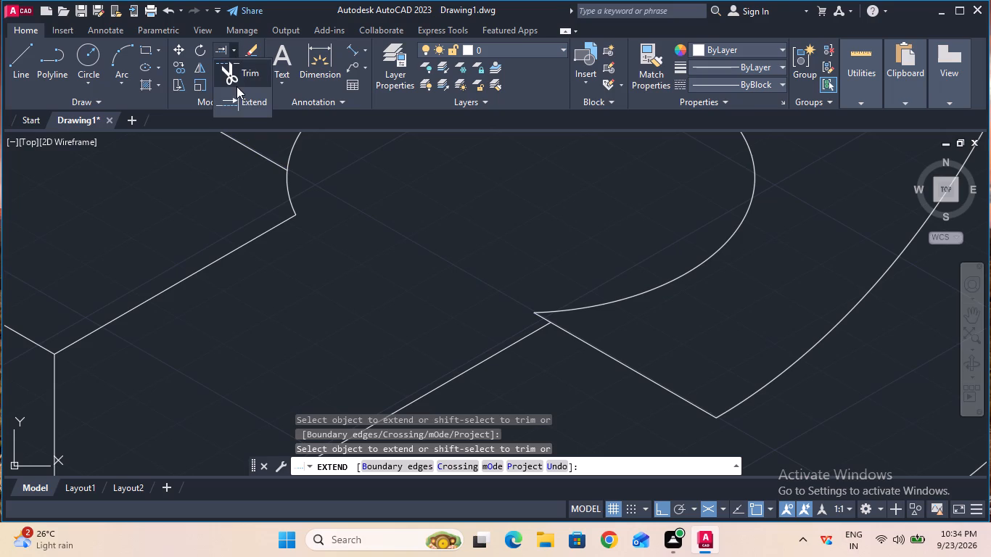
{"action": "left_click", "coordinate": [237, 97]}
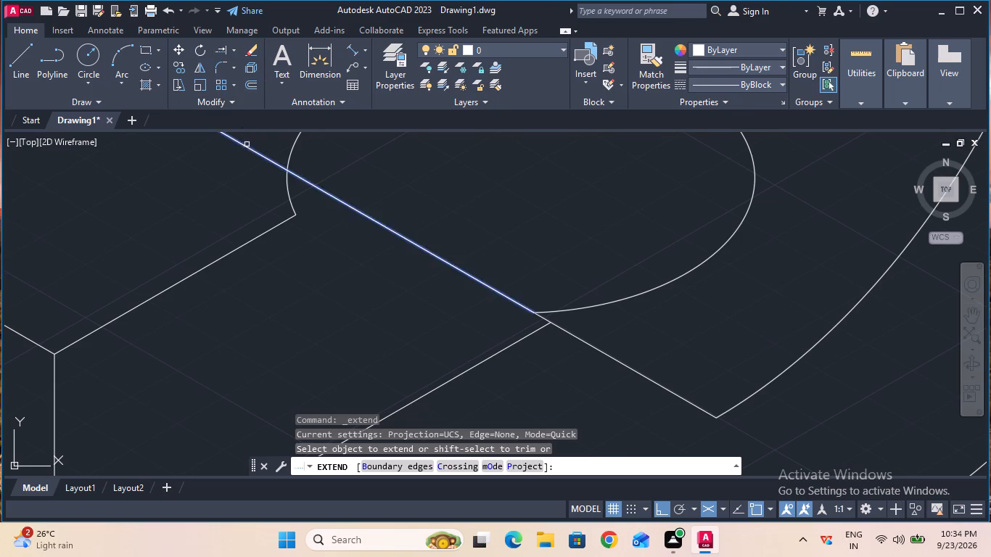
Trim the remaining cross-line segments on both sides of the isocircle, up to the far and near rail curves.
{"action": "left_click", "coordinate": [231, 51]}
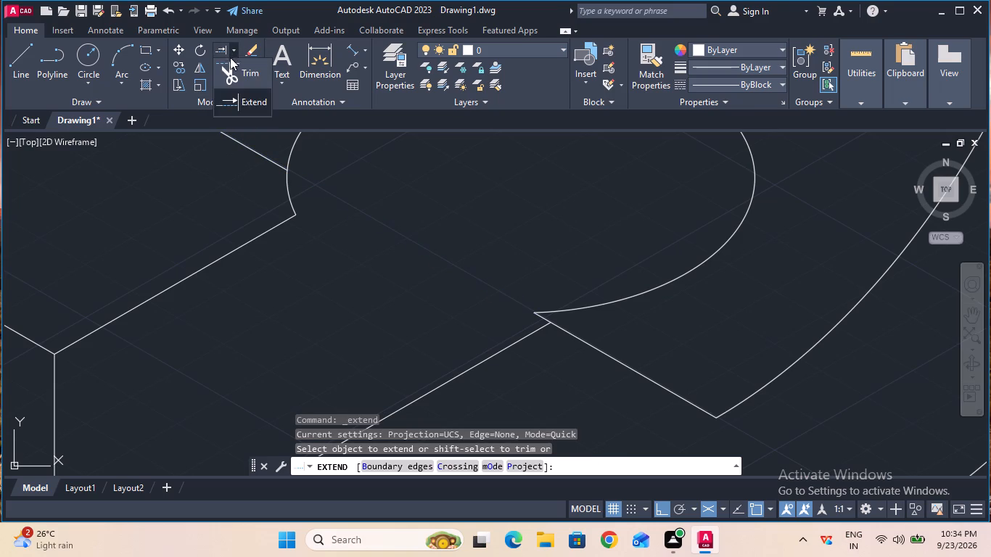
{"action": "left_click", "coordinate": [232, 70]}
{"action": "left_click", "coordinate": [242, 141]}
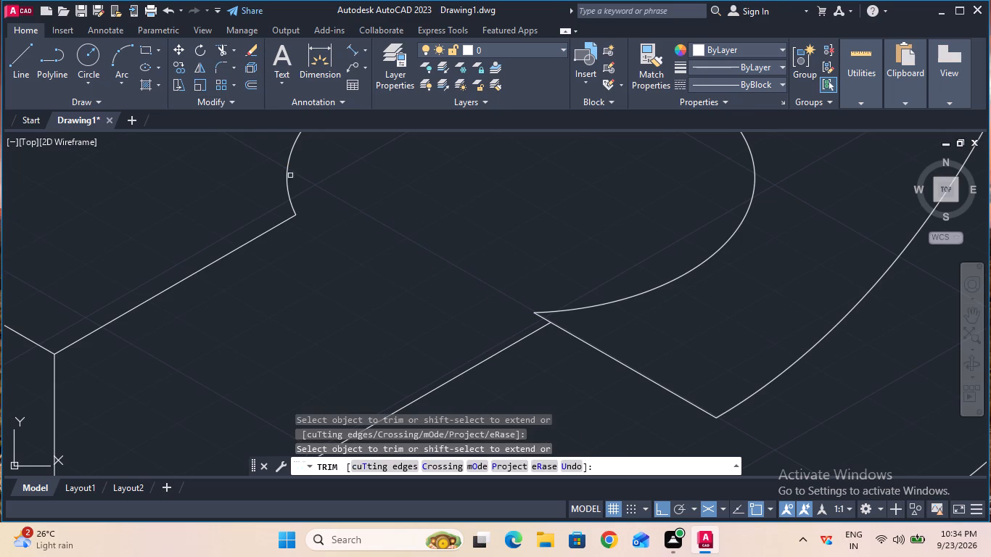
{"action": "left_click", "coordinate": [582, 340]}
{"action": "scroll", "coordinate": [582, 340], "scroll_direction": "down", "scroll_amount": 3, "text": "ctrl"}
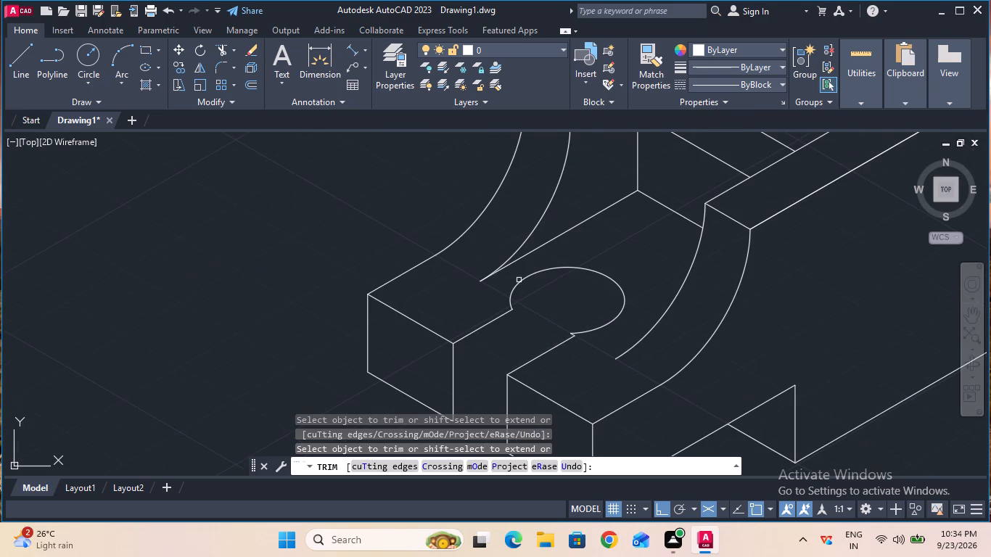
{"action": "key", "text": "Escape"}
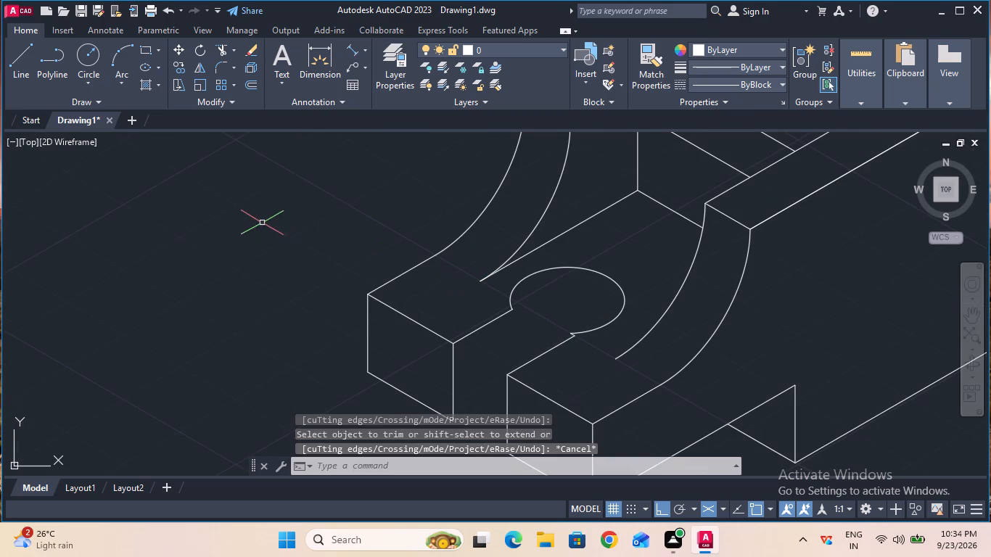
On the right isoplane, draw a 9 mm vertical line down from where the far slot edge meets the isocircle.
{"action": "left_click", "coordinate": [25, 67]}
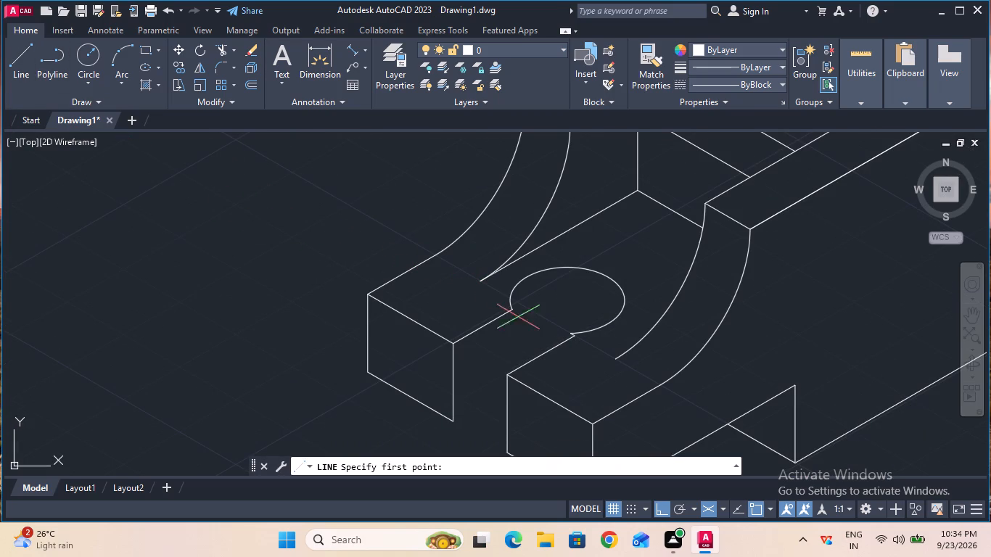
{"action": "left_click", "coordinate": [511, 312]}
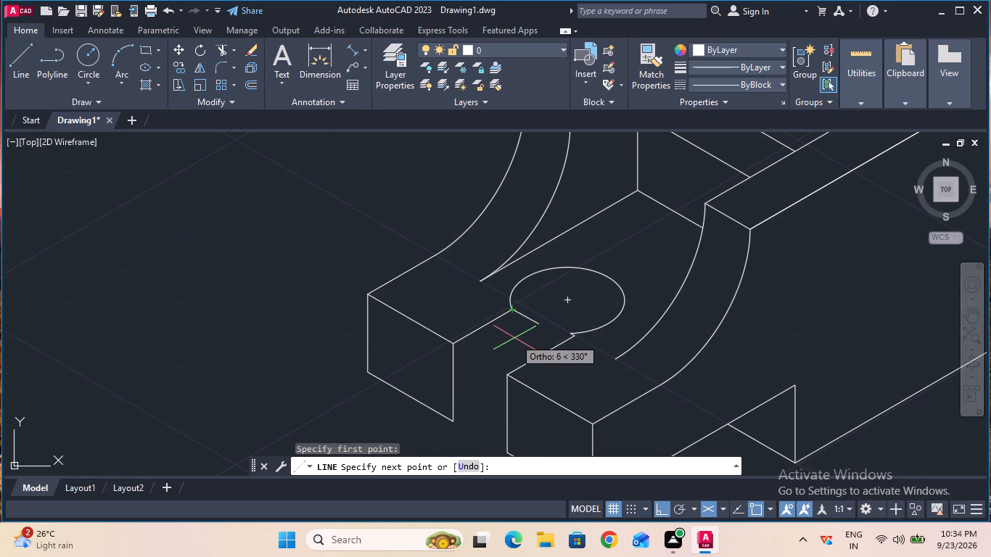
{"action": "key", "text": "F5"}
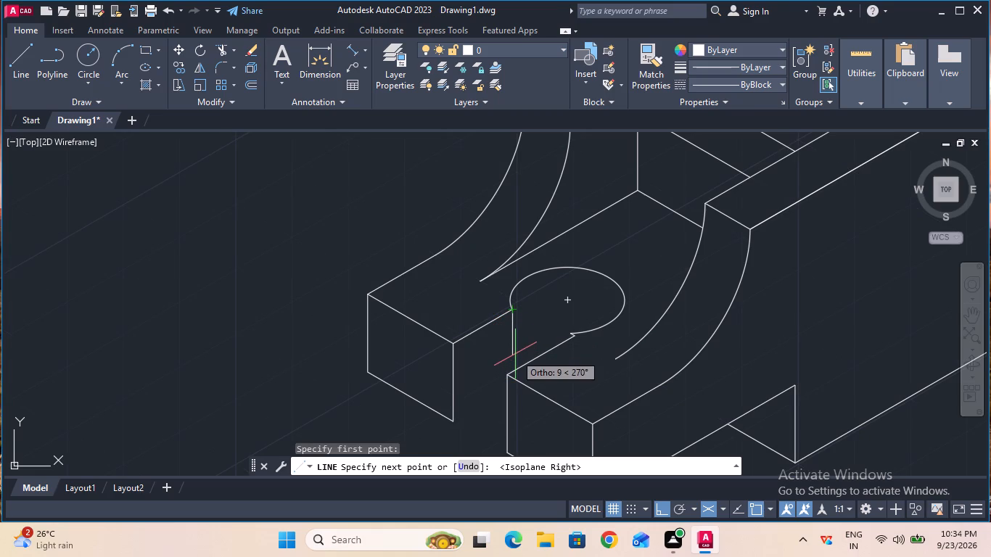
{"action": "key", "text": "9"}
{"action": "key", "text": "Return"}
{"action": "key", "text": "Escape"}
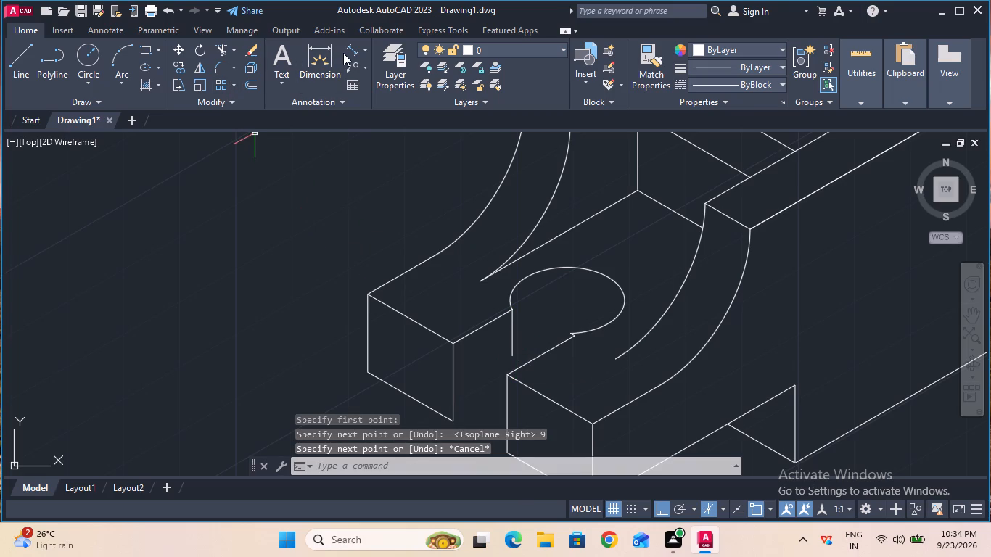
Extend the 9 mm vertical line down to the near front block's inner top edge.
{"action": "left_click", "coordinate": [231, 51]}
{"action": "left_click", "coordinate": [241, 98]}
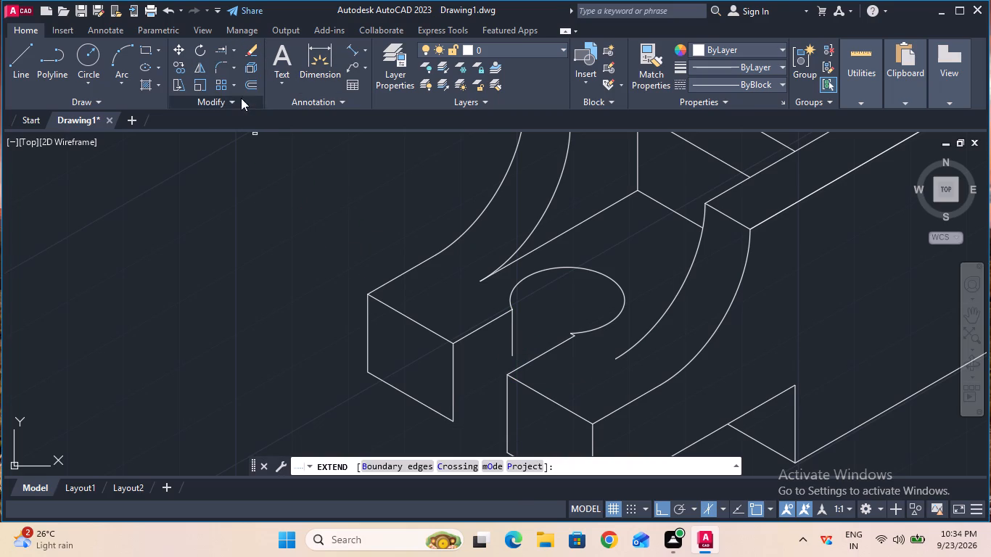
{"action": "left_click", "coordinate": [512, 337]}
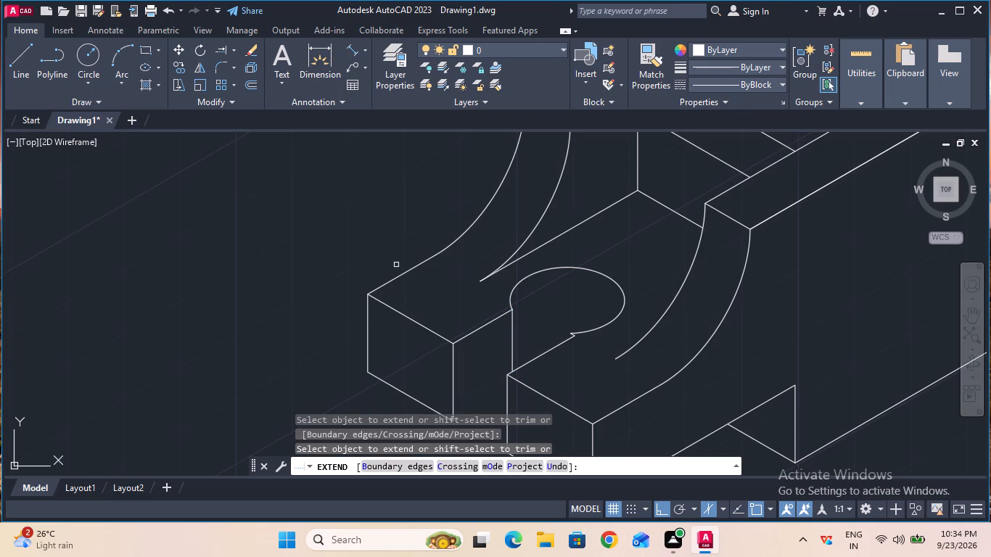
{"action": "key", "text": "Escape"}
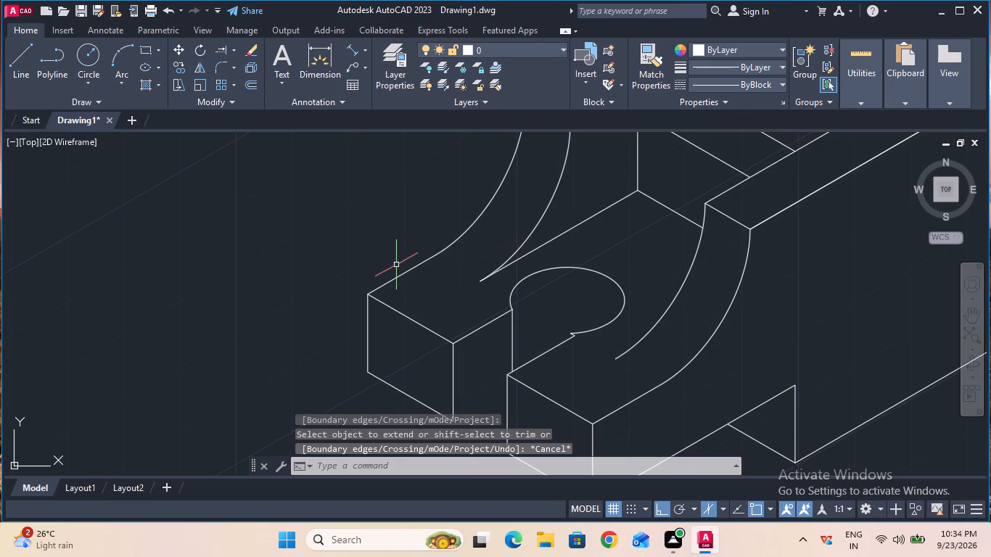
Draw a 10 mm line at 30° along the slot from the far front block's inner bottom corner.
{"action": "left_click", "coordinate": [19, 75]}
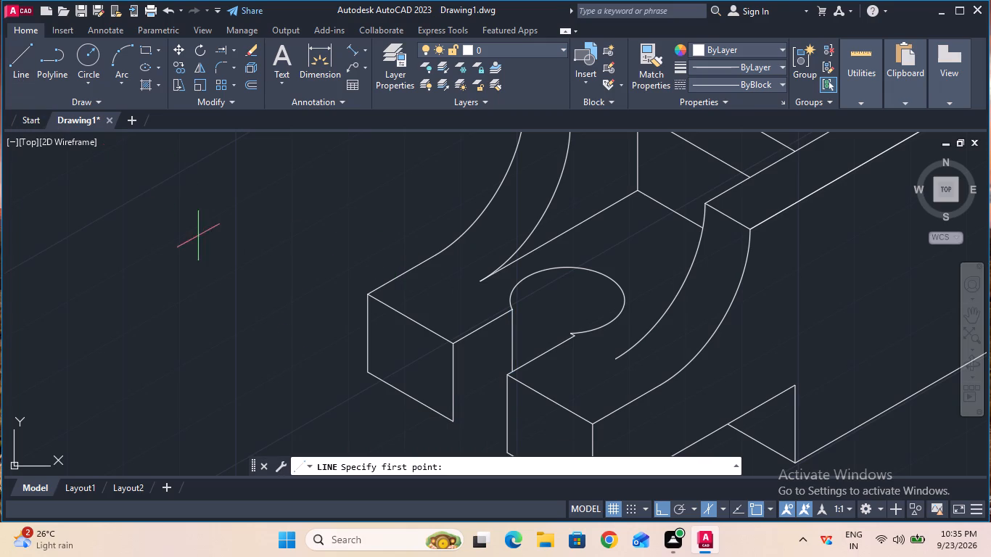
{"action": "left_click", "coordinate": [451, 424]}
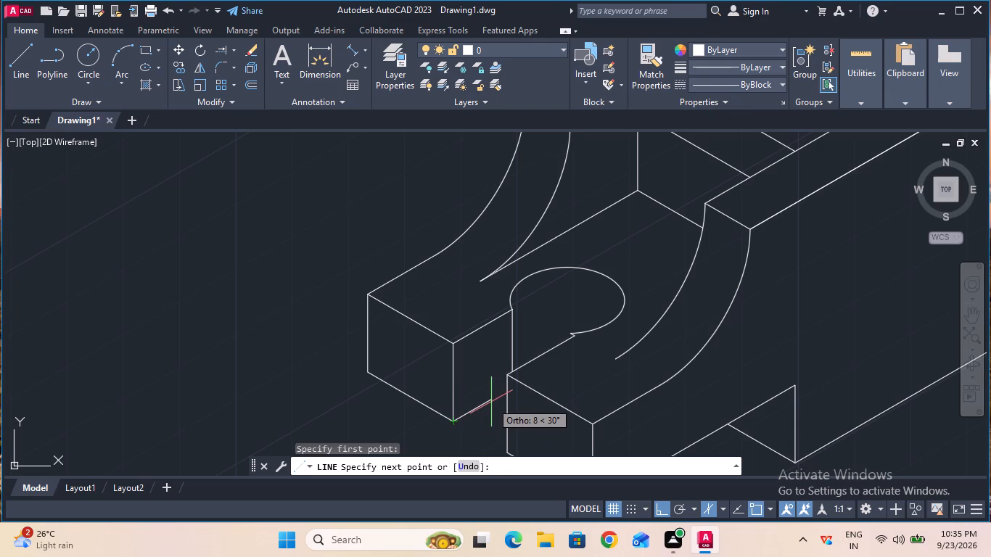
{"action": "type", "text": "10"}
{"action": "key", "text": "Return"}
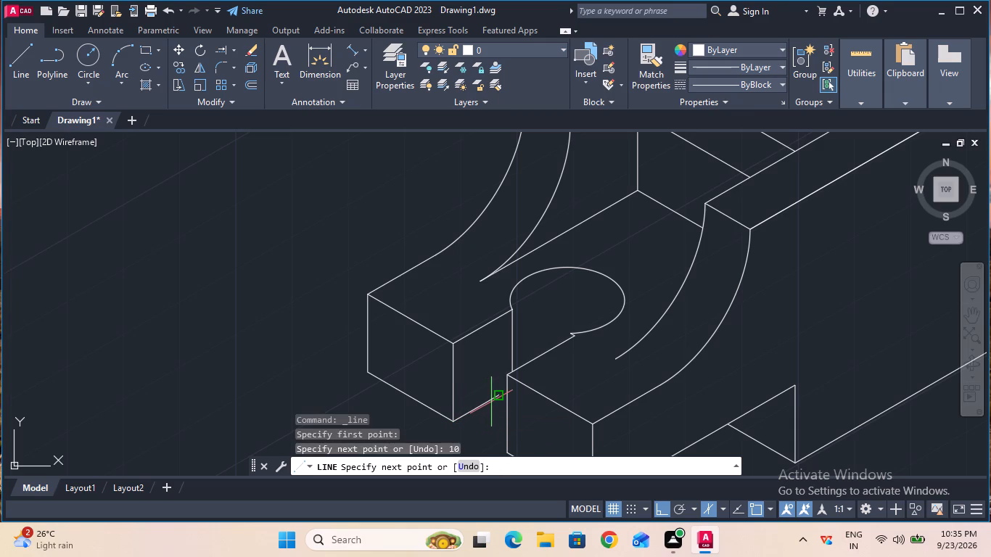
{"action": "key", "text": "Escape"}
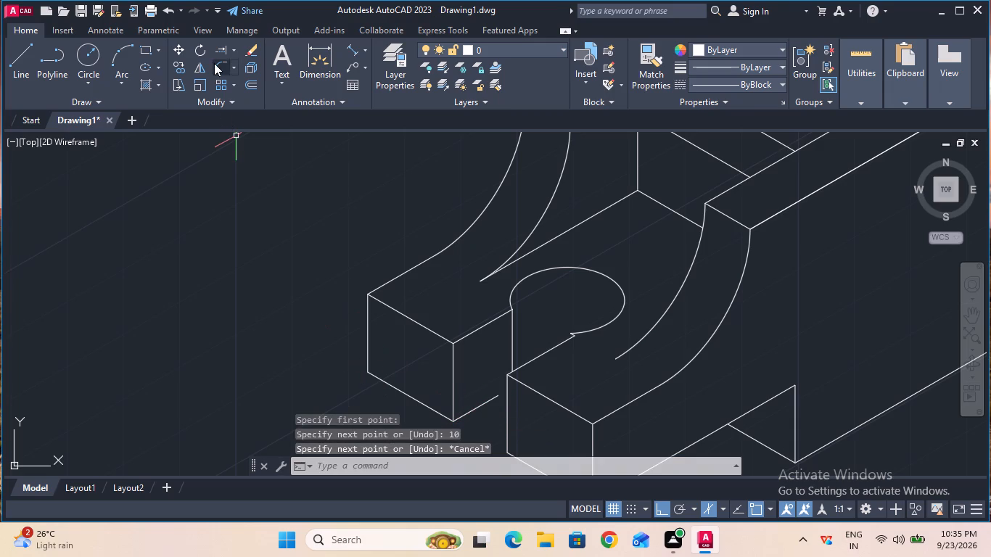
Extend the 10 mm bottom line to the near front block's front vertical edge.
{"action": "left_click", "coordinate": [215, 54]}
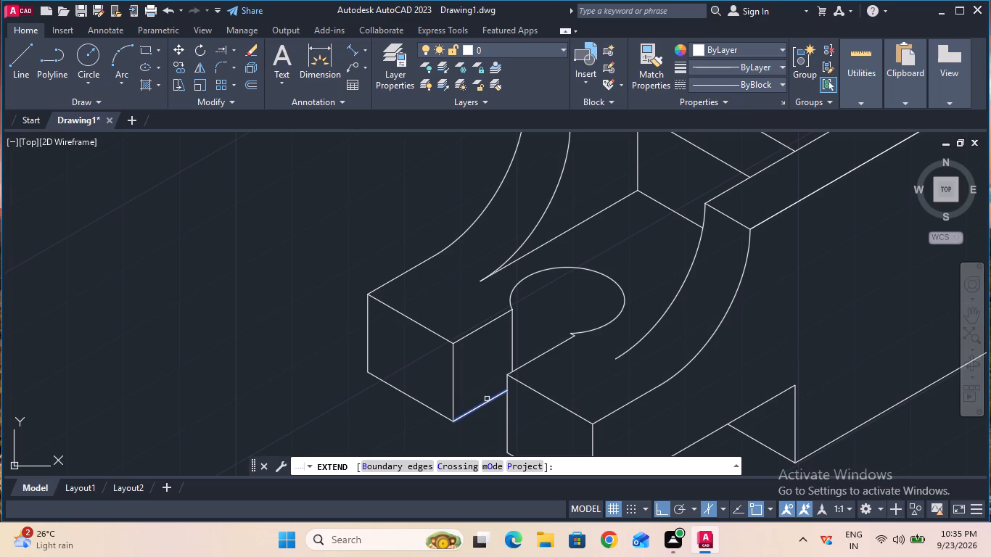
{"action": "left_click", "coordinate": [487, 399]}
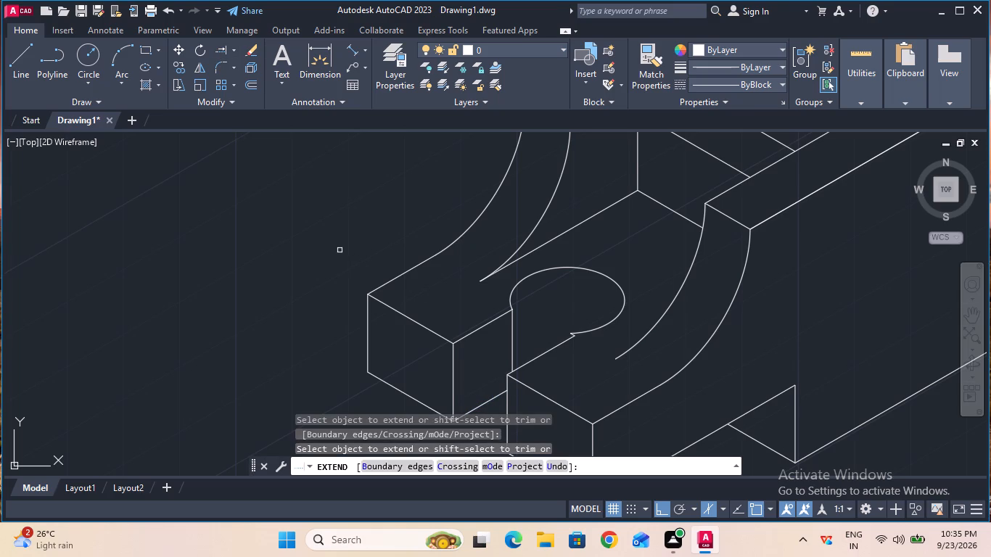
{"action": "key", "text": "Escape"}
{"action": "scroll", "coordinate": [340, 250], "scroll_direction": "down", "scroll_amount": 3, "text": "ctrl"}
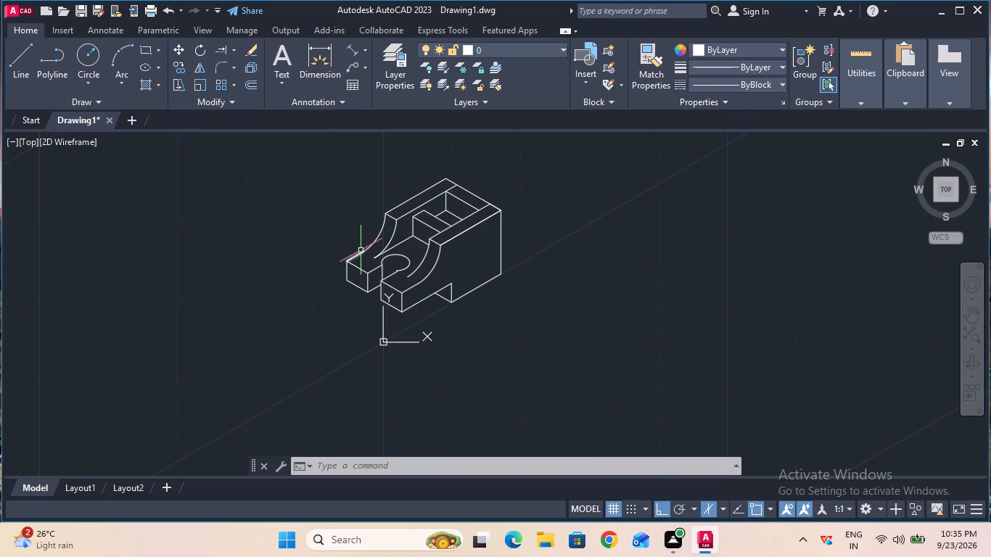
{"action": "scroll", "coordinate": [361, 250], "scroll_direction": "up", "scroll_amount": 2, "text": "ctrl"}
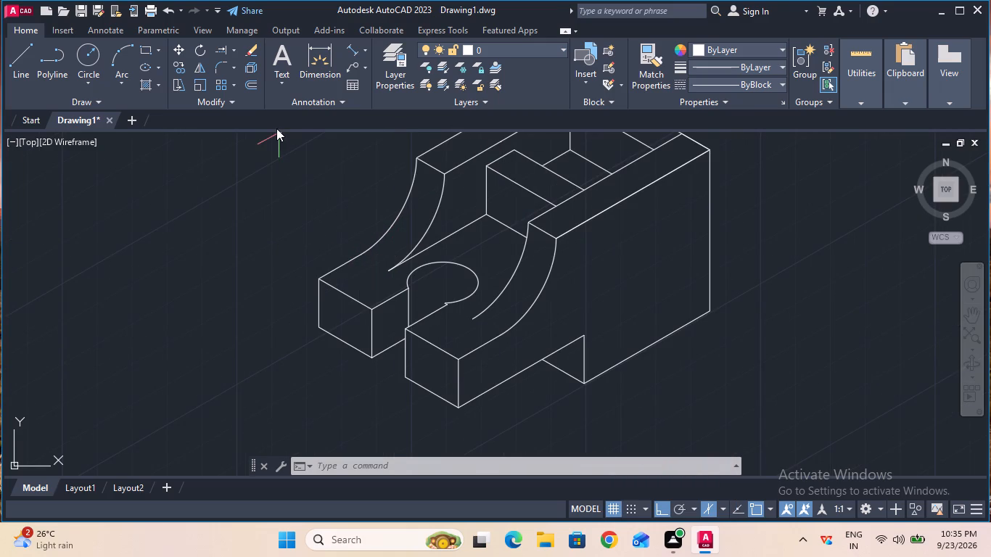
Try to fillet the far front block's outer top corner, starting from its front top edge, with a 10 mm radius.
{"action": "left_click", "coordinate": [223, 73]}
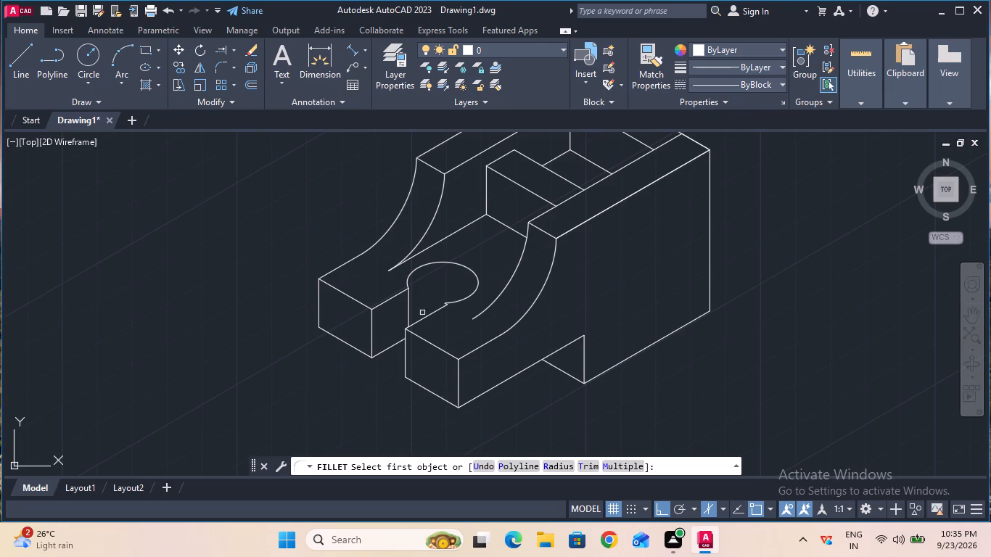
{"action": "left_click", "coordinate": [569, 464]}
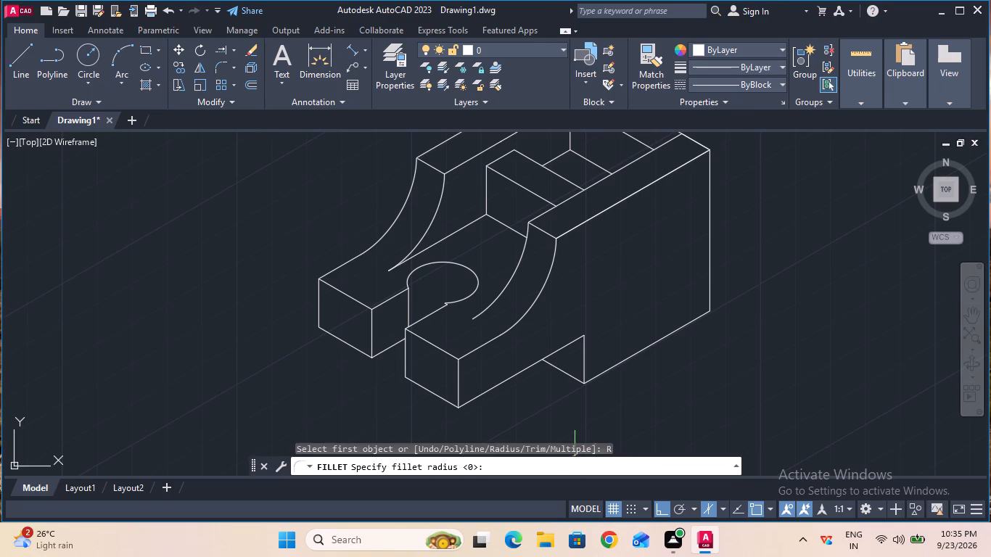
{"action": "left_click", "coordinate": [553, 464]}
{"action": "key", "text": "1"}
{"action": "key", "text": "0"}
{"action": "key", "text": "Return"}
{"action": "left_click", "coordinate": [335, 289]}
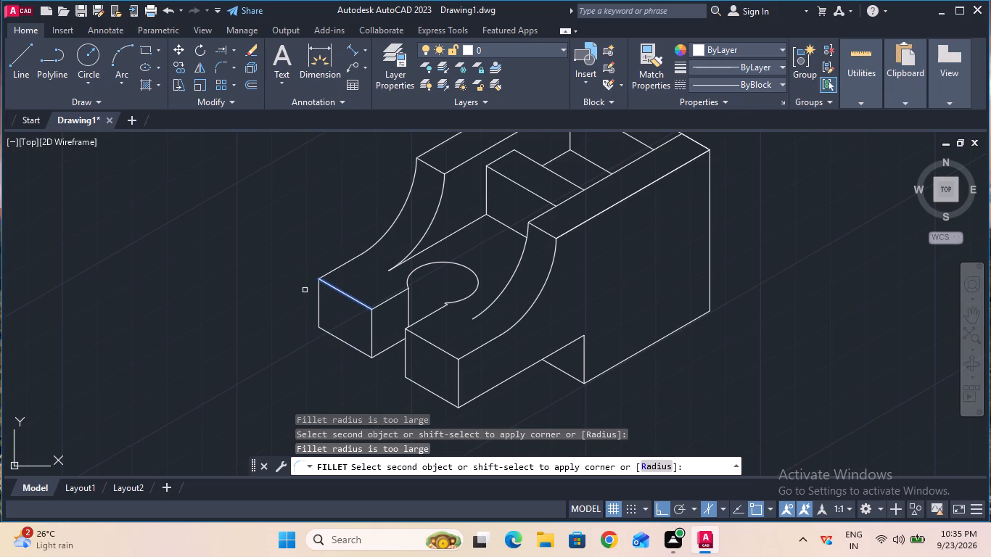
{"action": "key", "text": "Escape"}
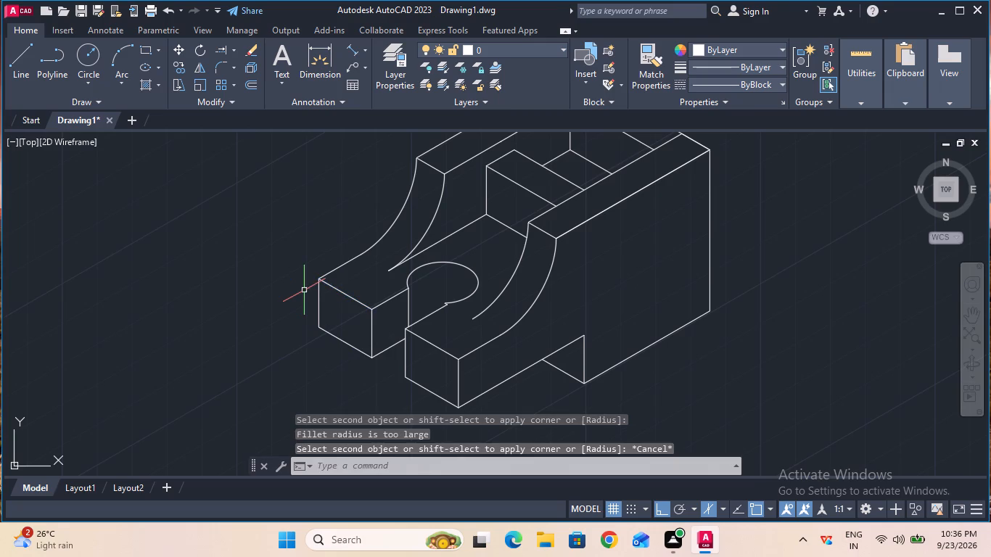
Fillet the near front block's outer top corner with a 10 mm radius.
{"action": "left_click", "coordinate": [221, 67]}
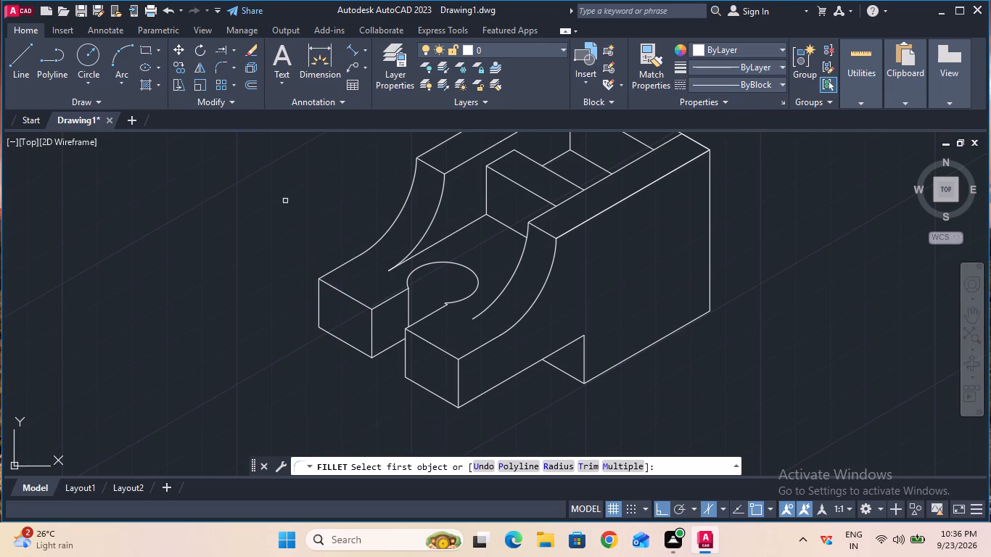
{"action": "left_click", "coordinate": [548, 469]}
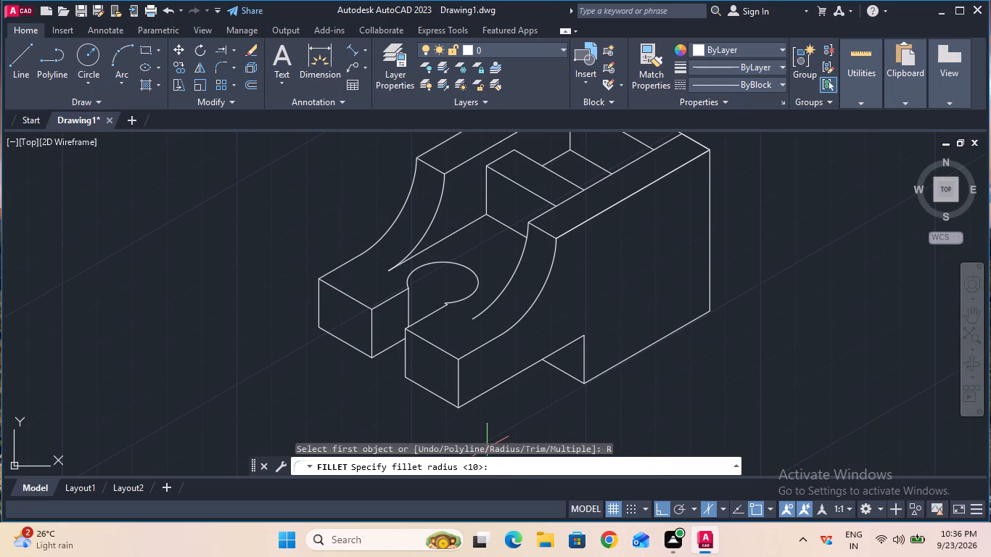
{"action": "left_click", "coordinate": [535, 462]}
{"action": "key", "text": "1"}
{"action": "key", "text": "0"}
{"action": "key", "text": "Return"}
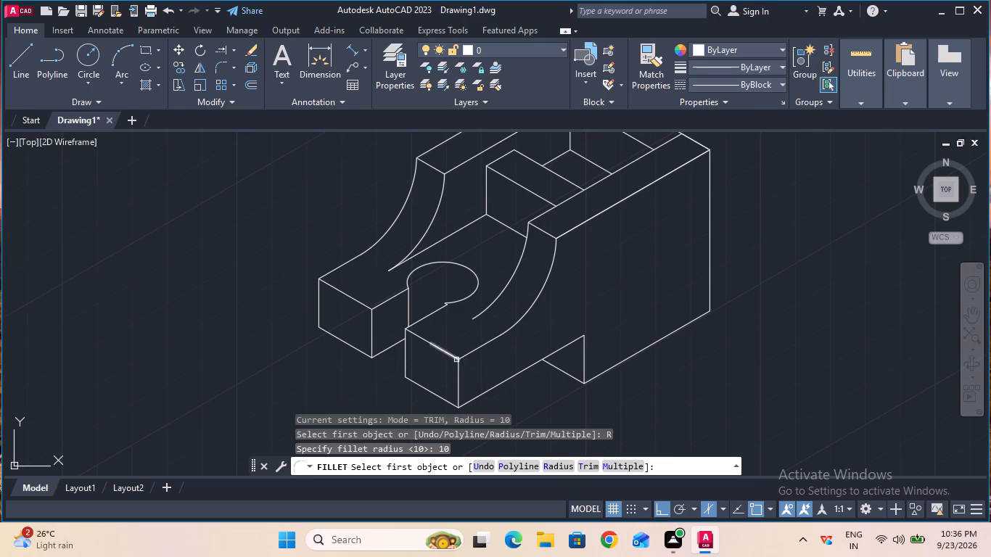
{"action": "left_click", "coordinate": [453, 359]}
{"action": "left_click", "coordinate": [461, 358]}
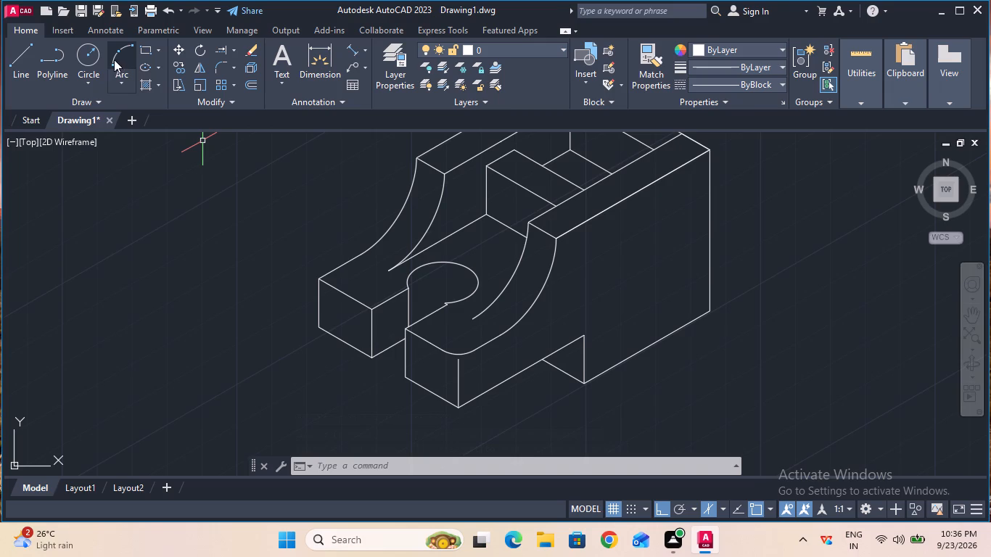
Fillet the near front block's outer bottom corner with the same 10 mm radius.
{"action": "left_click", "coordinate": [215, 65]}
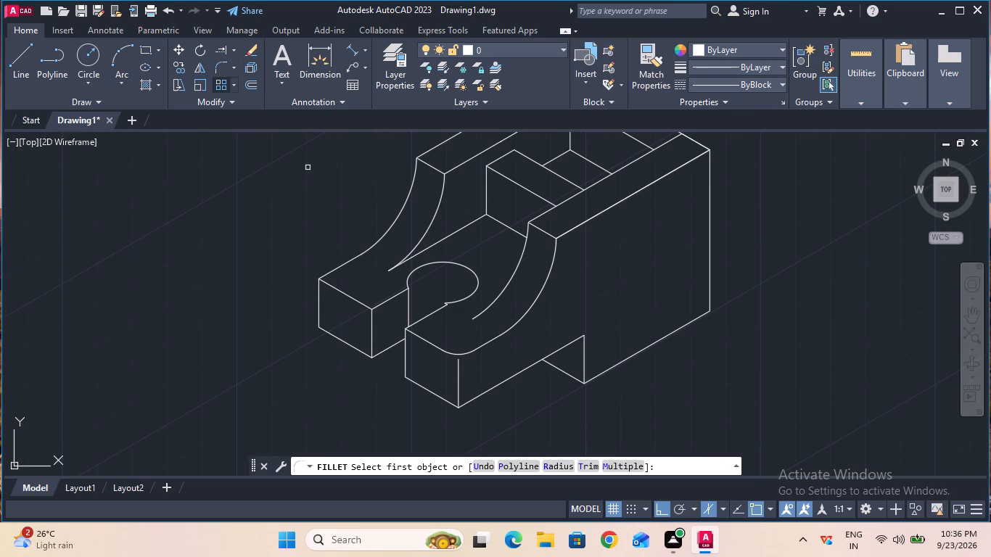
{"action": "left_click", "coordinate": [488, 392]}
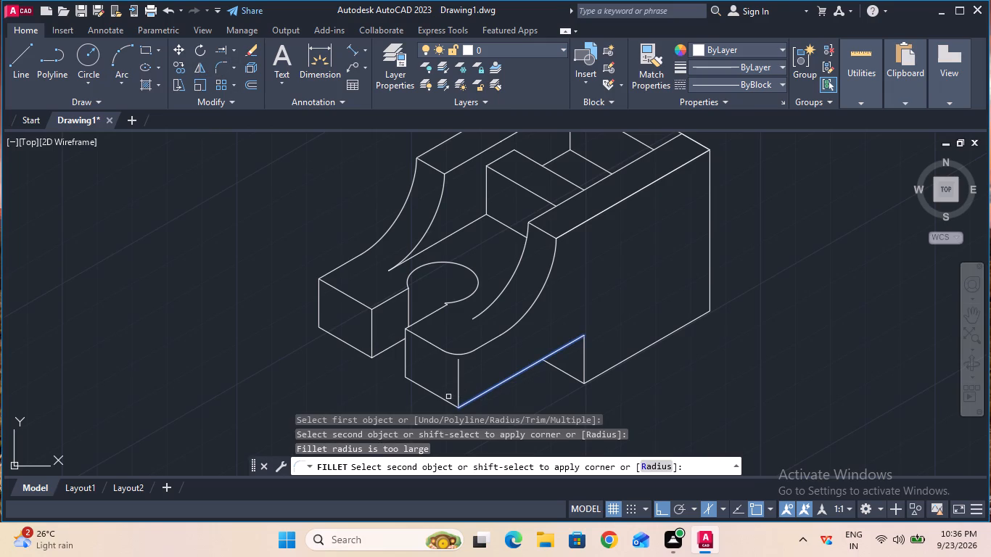
{"action": "left_click", "coordinate": [444, 397]}
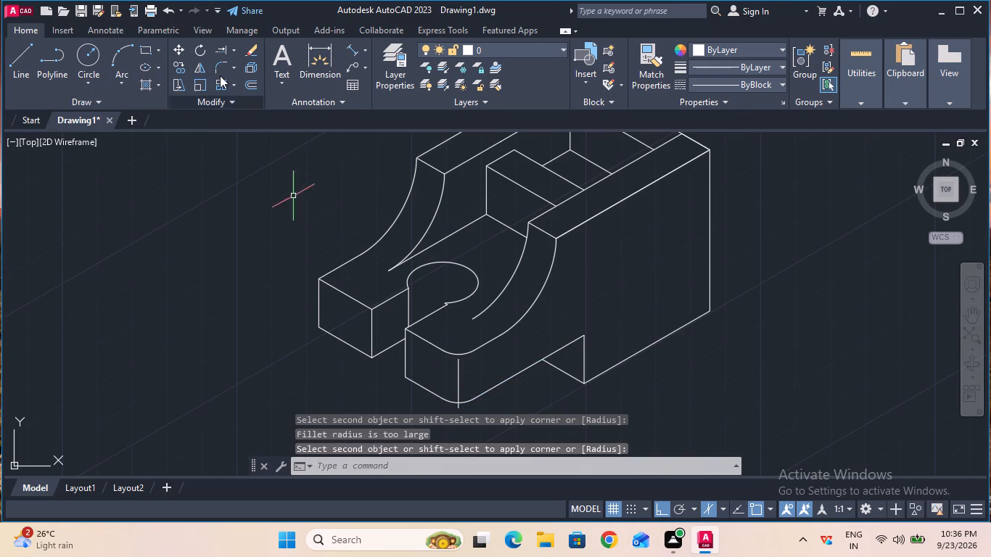
Erase the leftover vertical edge line at the near front block's rounded outer corner.
{"action": "left_click", "coordinate": [245, 45]}
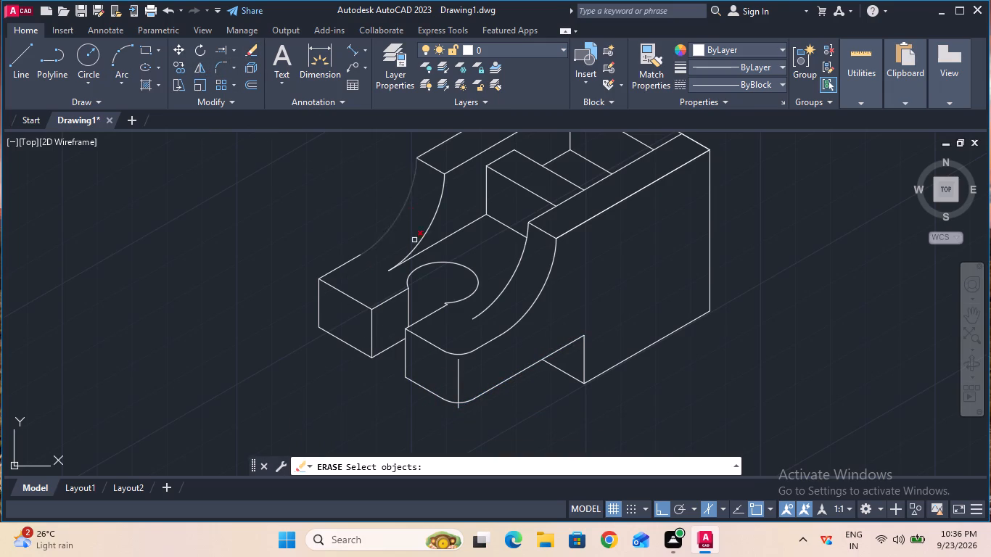
{"action": "left_click", "coordinate": [460, 387]}
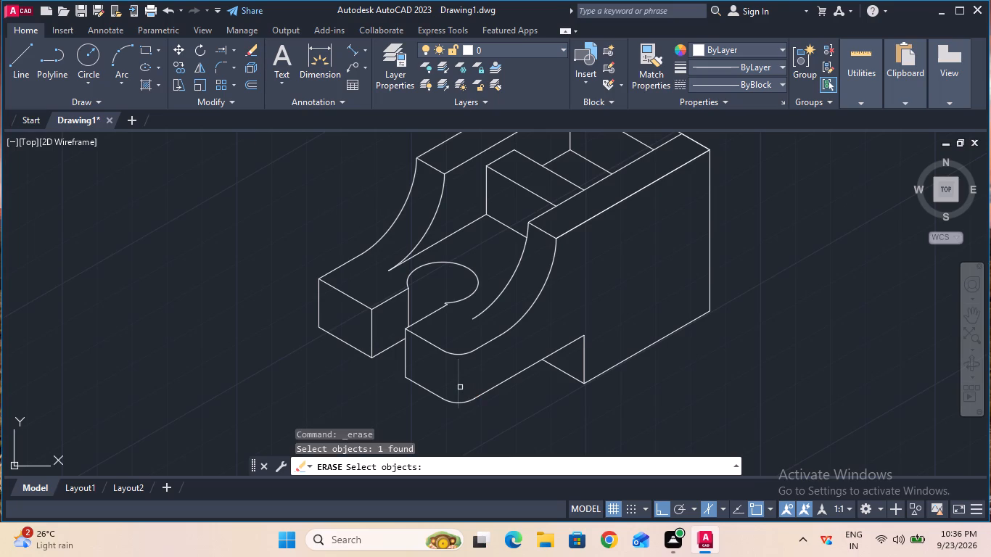
{"action": "key", "text": "Return"}
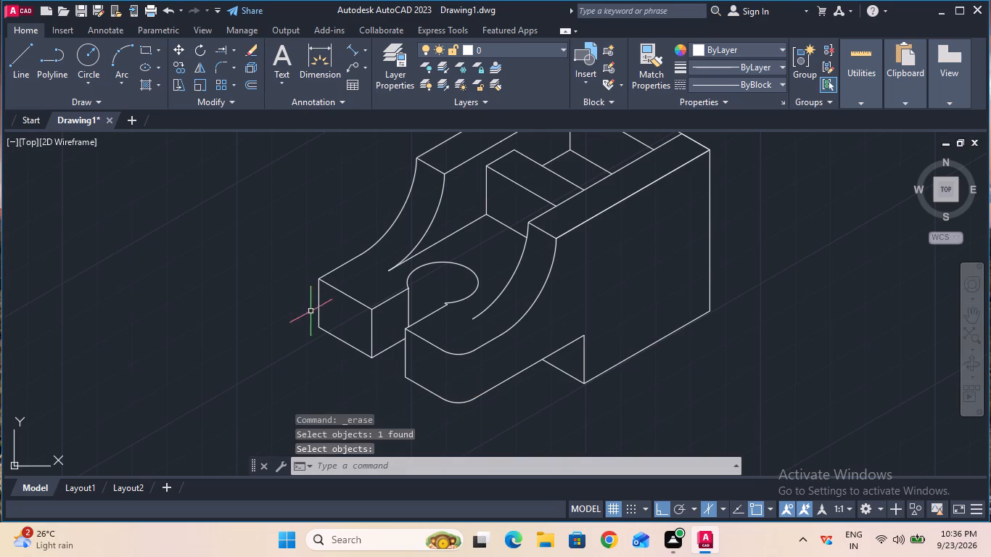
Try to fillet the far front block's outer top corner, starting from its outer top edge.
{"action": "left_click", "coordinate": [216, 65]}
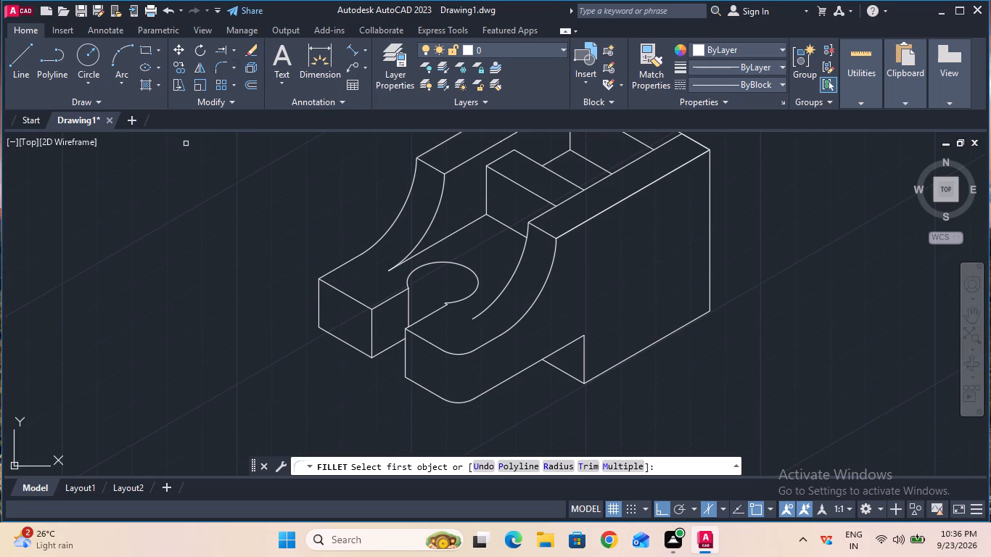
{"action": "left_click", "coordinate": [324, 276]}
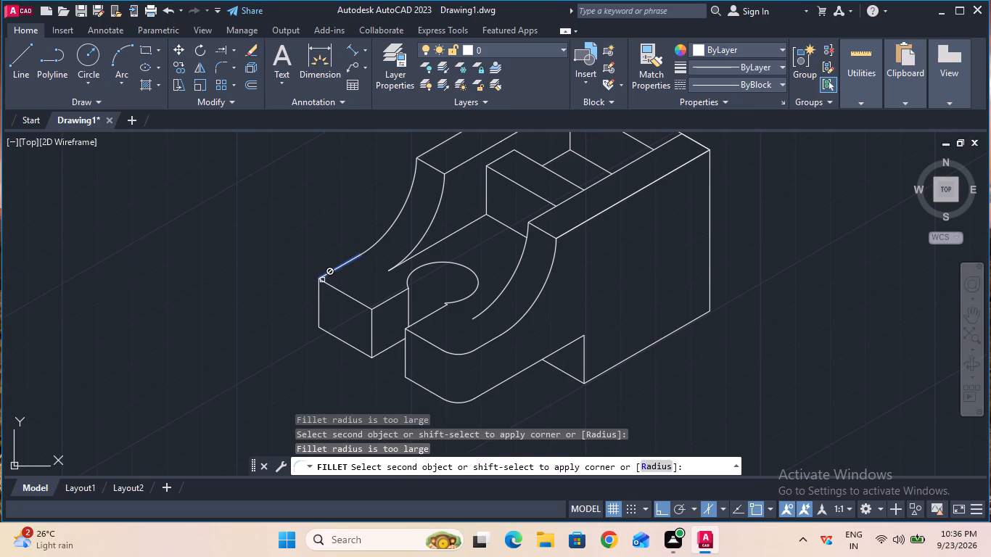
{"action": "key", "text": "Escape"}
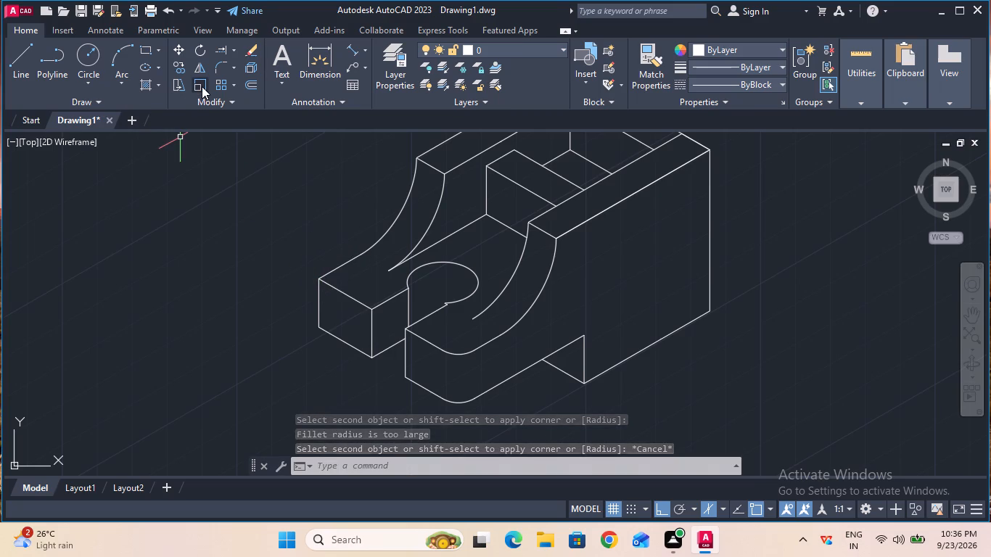
Draw a line from the far front block's outer top corner to the midpoint of its outer top edge.
{"action": "left_click", "coordinate": [21, 66]}
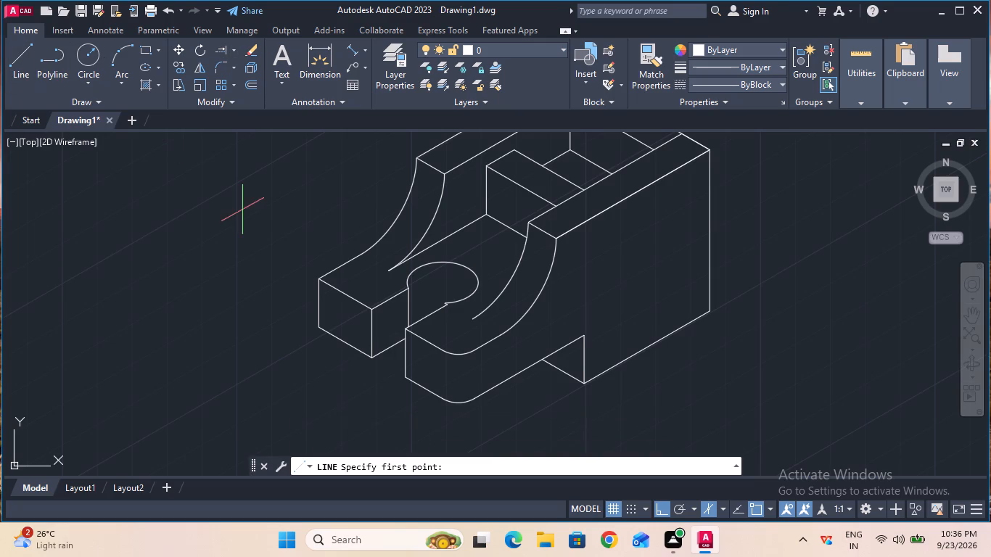
{"action": "left_click", "coordinate": [316, 278]}
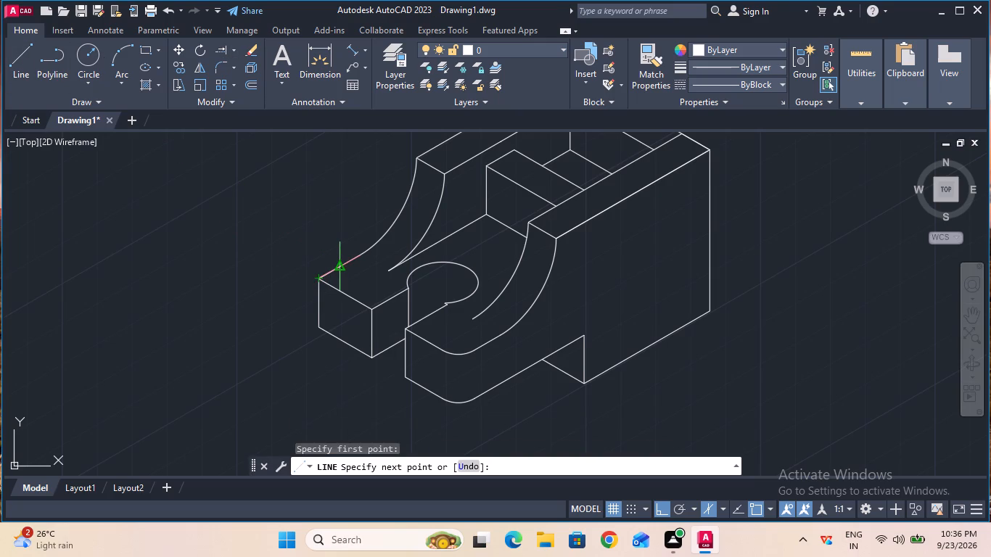
{"action": "left_click", "coordinate": [337, 268]}
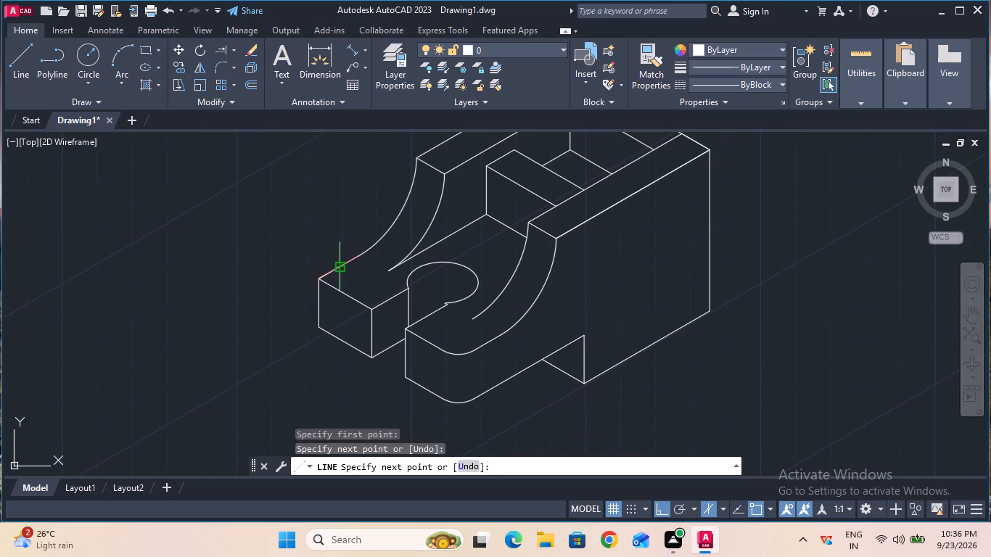
{"action": "left_click", "coordinate": [337, 266]}
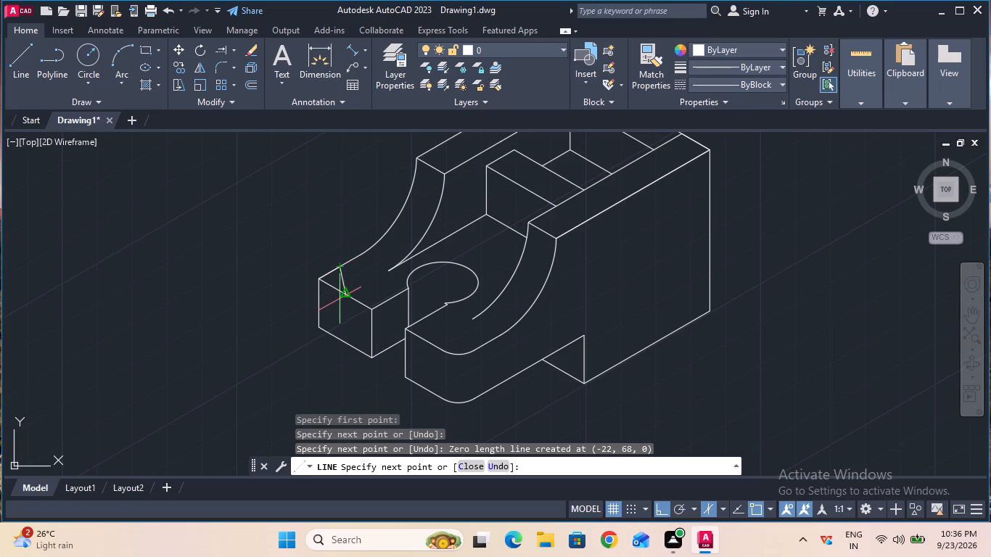
{"action": "key", "text": "Escape"}
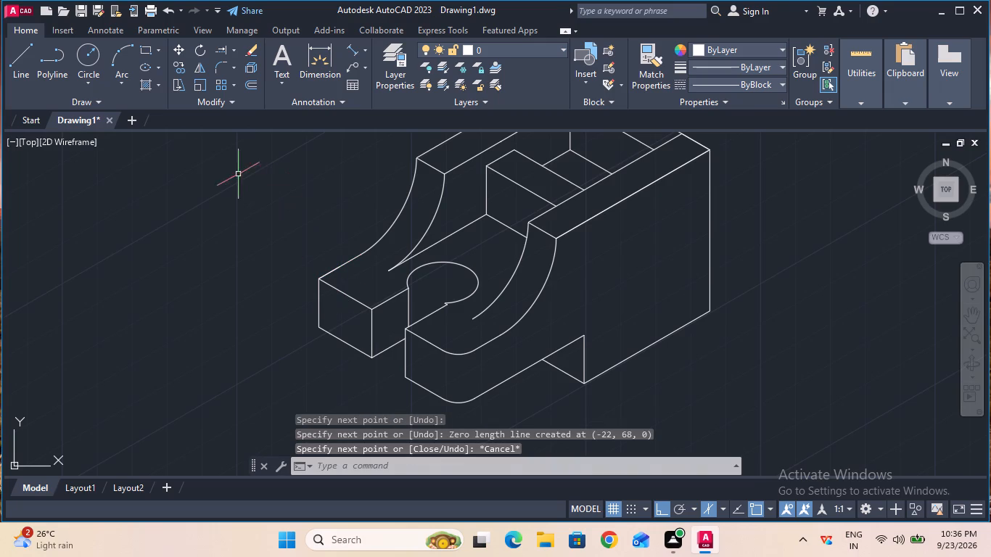
Draw a 10 mm line from the far front block's outer top corner along its outer top edge.
{"action": "left_click", "coordinate": [20, 67]}
{"action": "double_click", "coordinate": [323, 278]}
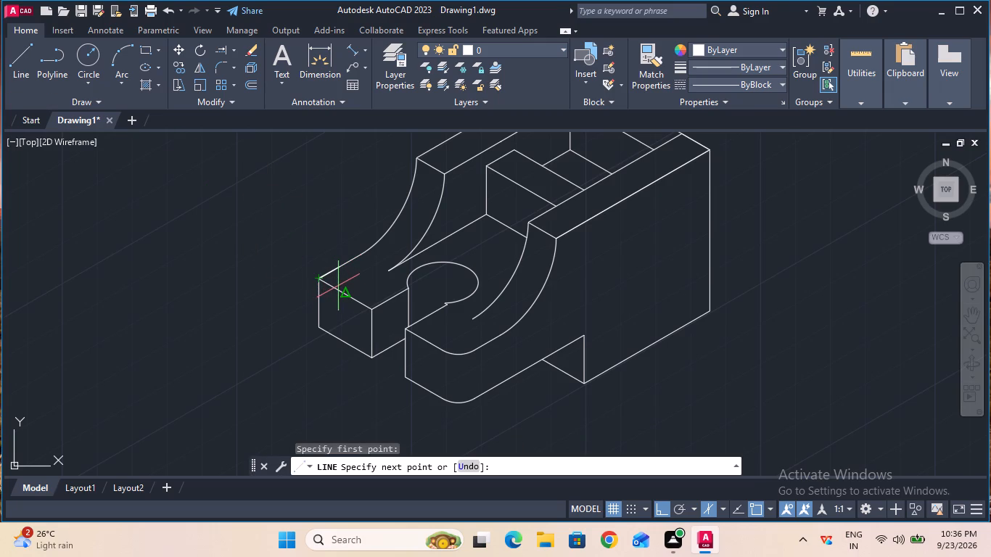
{"action": "key", "text": "1"}
{"action": "key", "text": "0"}
{"action": "key", "text": "Return"}
{"action": "key", "text": "Escape"}
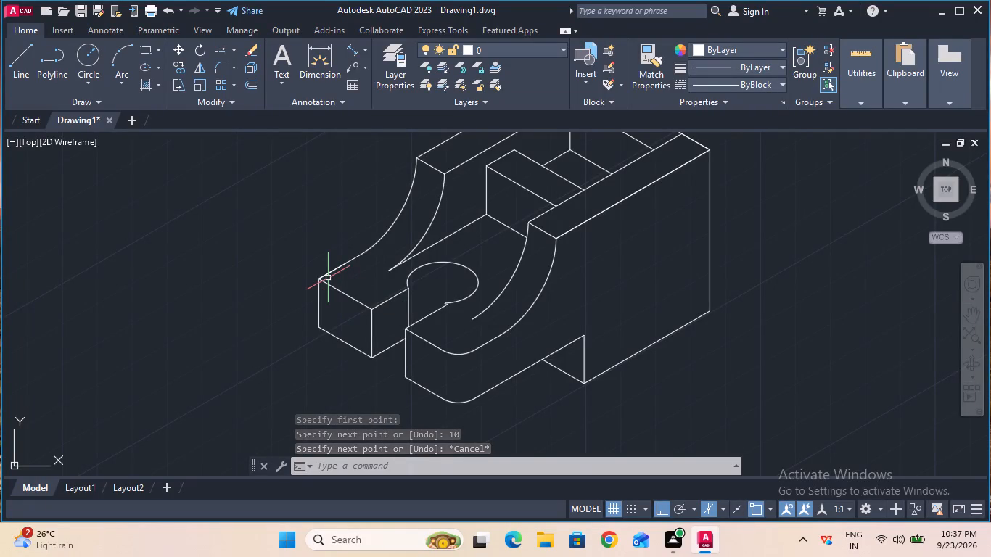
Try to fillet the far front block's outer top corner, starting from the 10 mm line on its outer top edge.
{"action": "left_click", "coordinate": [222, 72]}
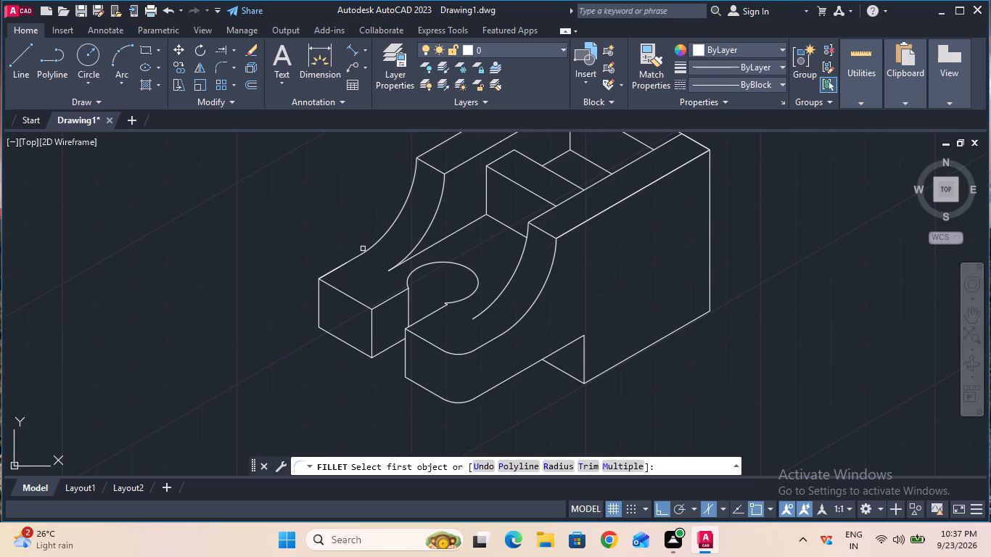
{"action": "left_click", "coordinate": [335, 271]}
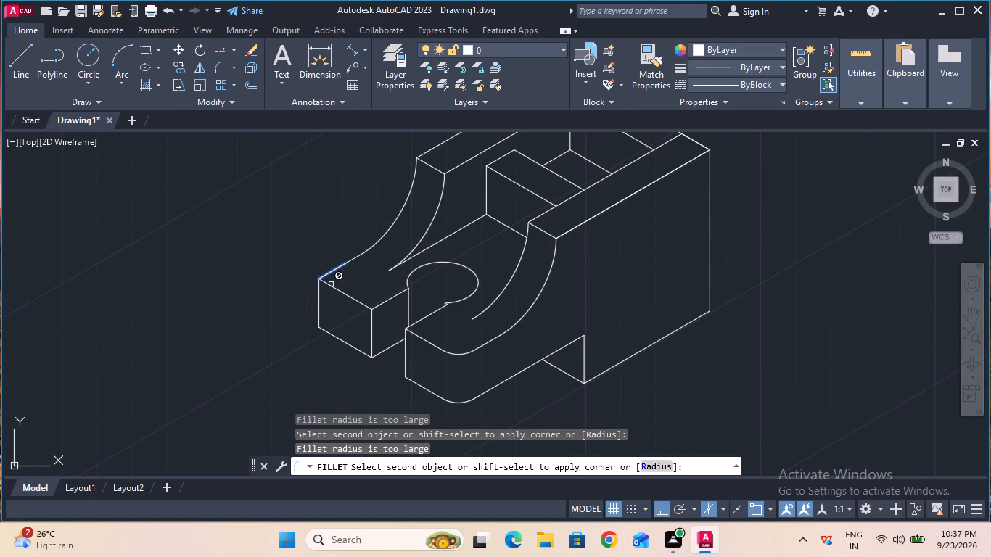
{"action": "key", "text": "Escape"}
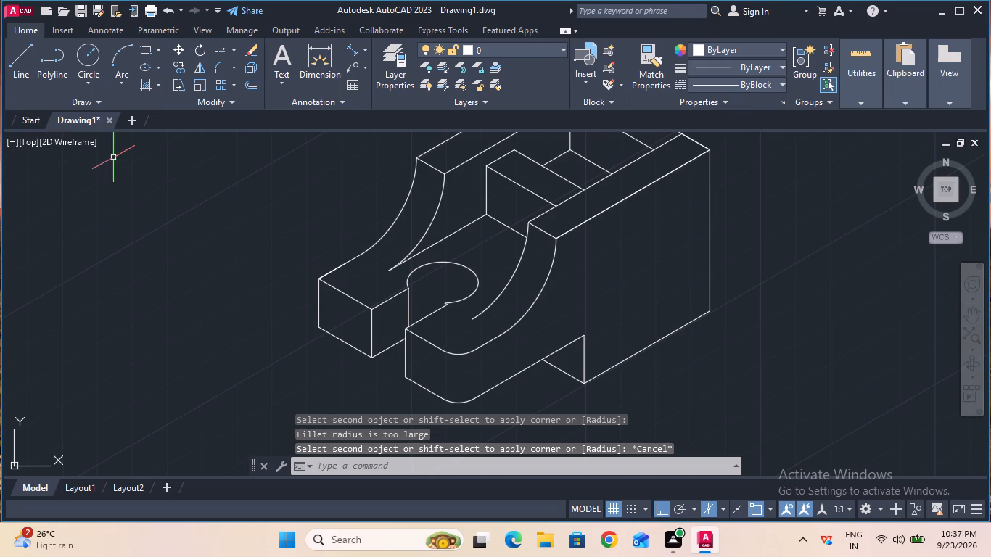
Draw another 10 mm line starting at the far front block's outer top corner.
{"action": "left_click", "coordinate": [10, 77]}
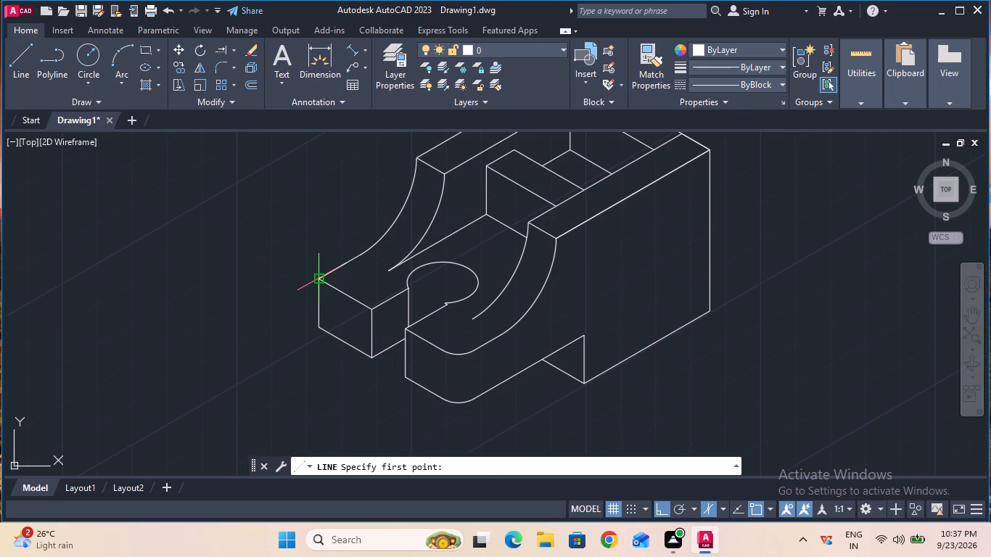
{"action": "left_click", "coordinate": [320, 283]}
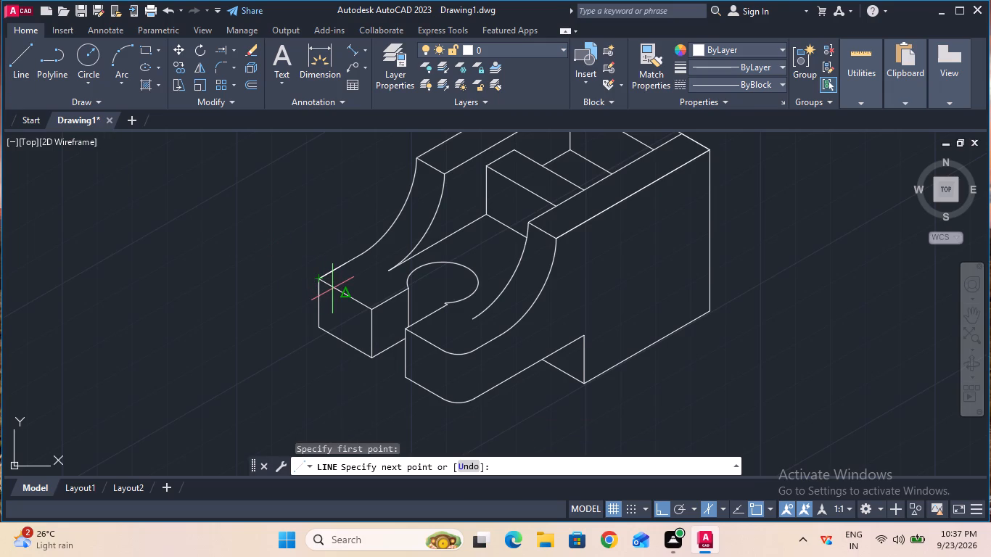
{"action": "key", "text": "1"}
{"action": "key", "text": "0"}
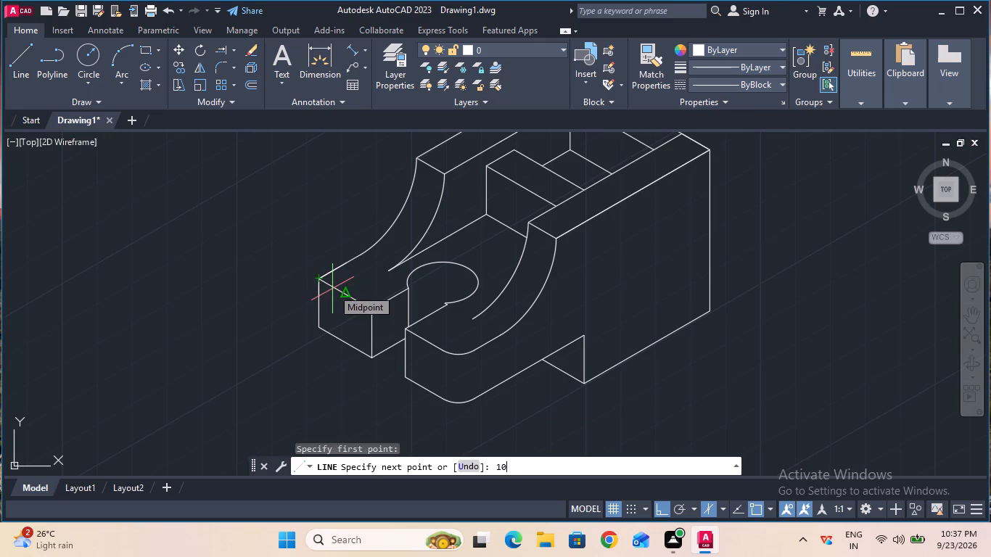
{"action": "key", "text": "Return"}
{"action": "key", "text": "grave"}
{"action": "key", "text": "Escape"}
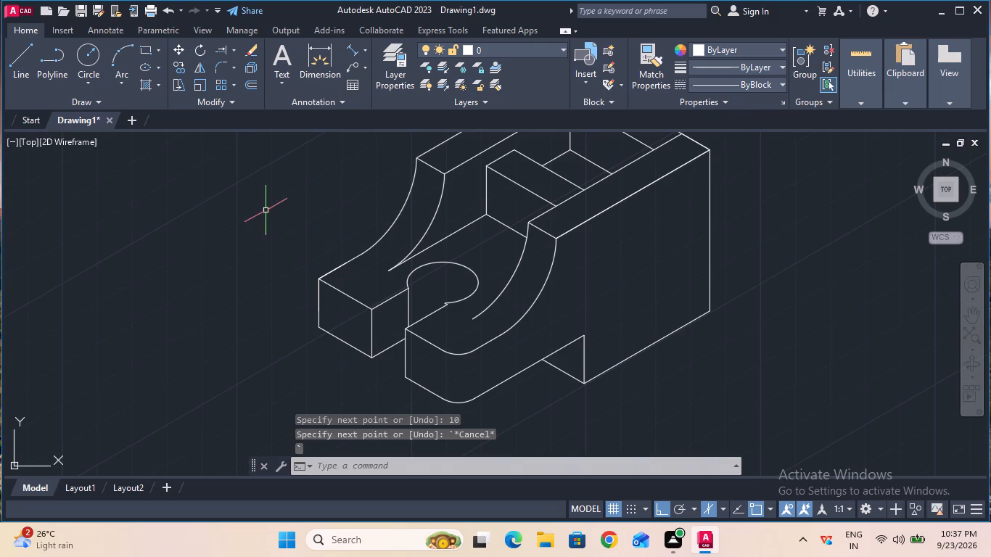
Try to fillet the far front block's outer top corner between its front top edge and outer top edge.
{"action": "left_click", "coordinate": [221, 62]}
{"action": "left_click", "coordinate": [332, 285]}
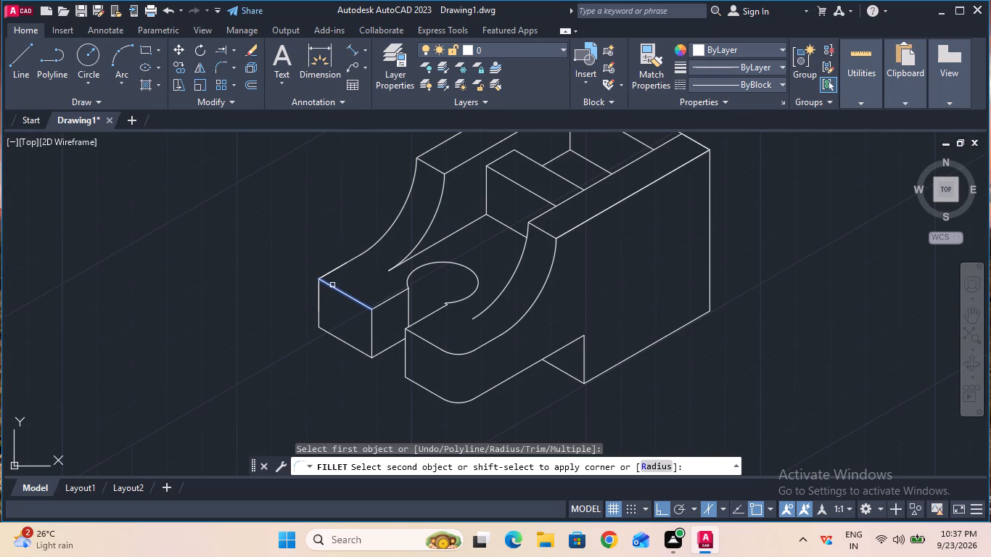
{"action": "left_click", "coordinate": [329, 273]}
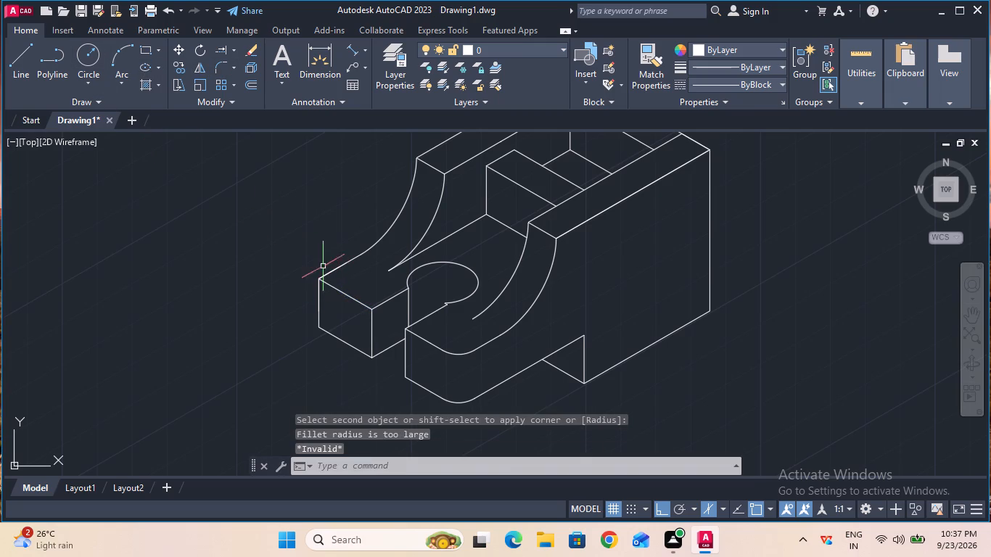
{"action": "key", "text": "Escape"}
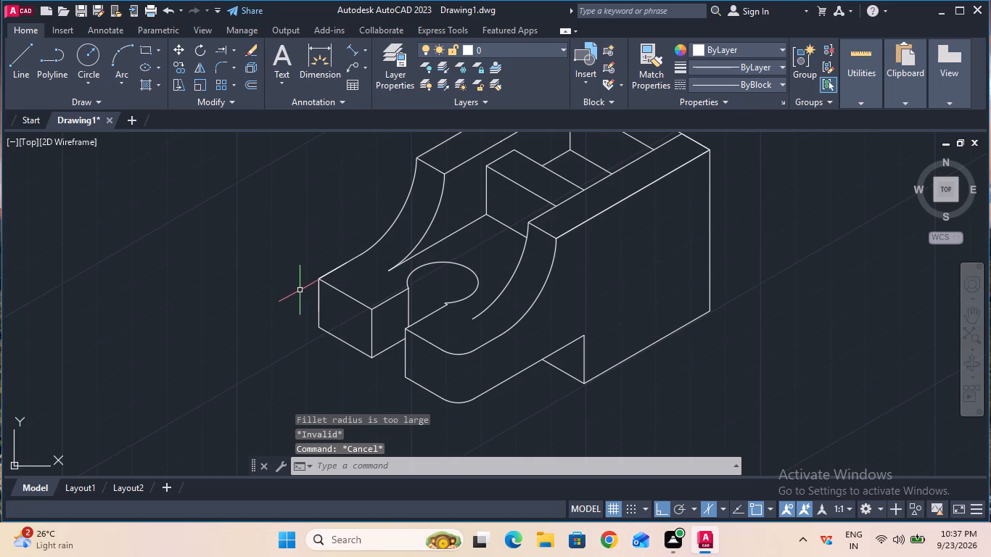
Add an aligned dimension to the vertical edge of the relief cut at the base, placed close to the edge.
{"action": "scroll", "coordinate": [300, 292], "scroll_direction": "down", "scroll_amount": 1, "text": "ctrl"}
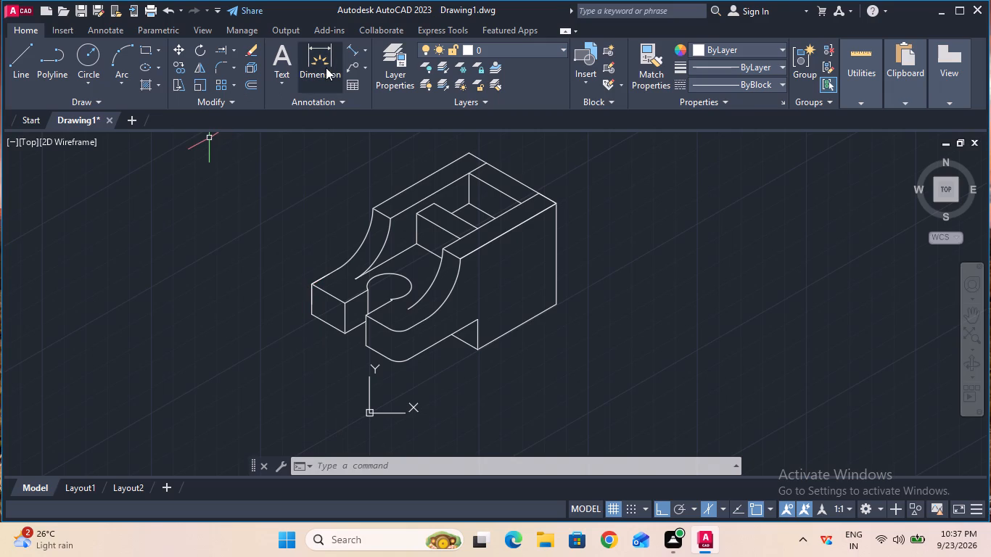
{"action": "double_click", "coordinate": [350, 52]}
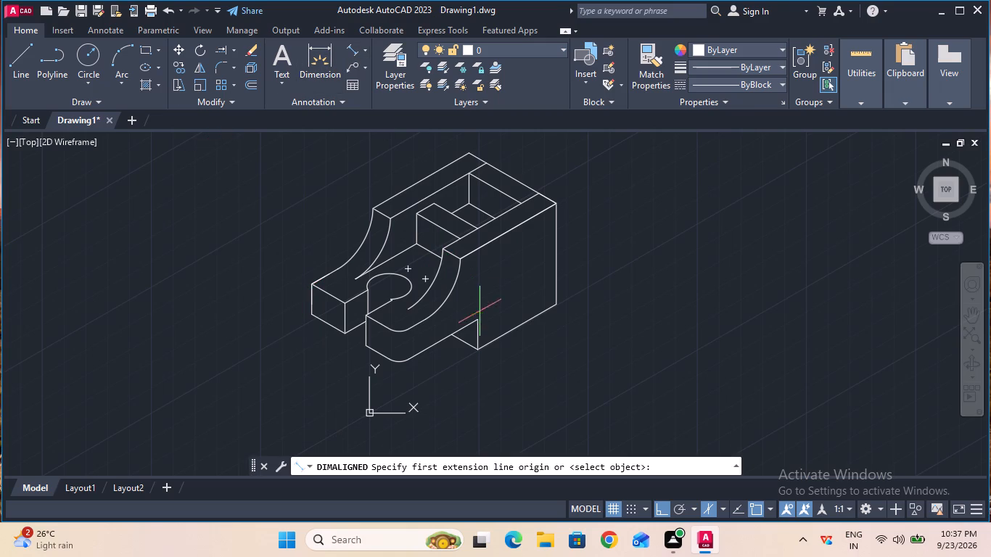
{"action": "left_click", "coordinate": [480, 319]}
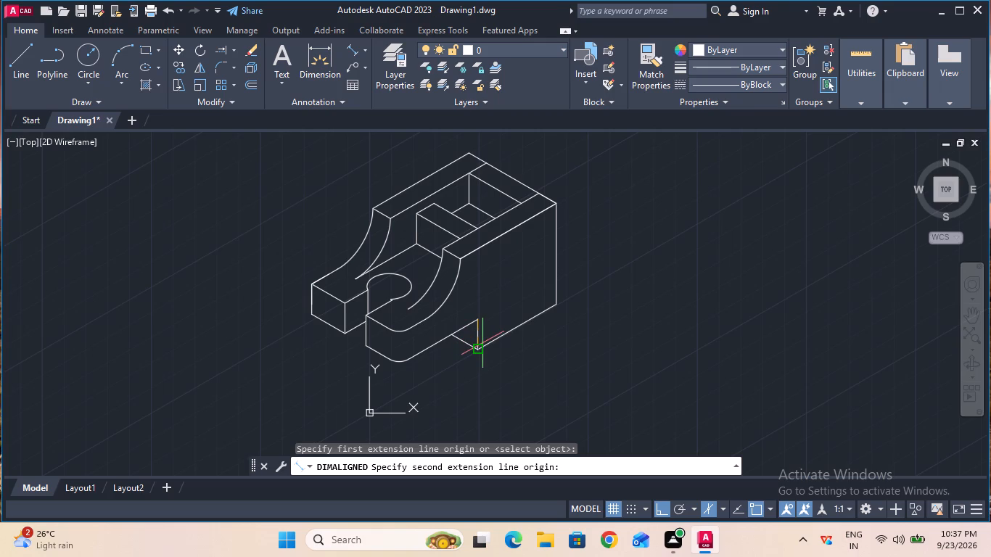
{"action": "left_click", "coordinate": [482, 343]}
{"action": "left_click", "coordinate": [490, 337]}
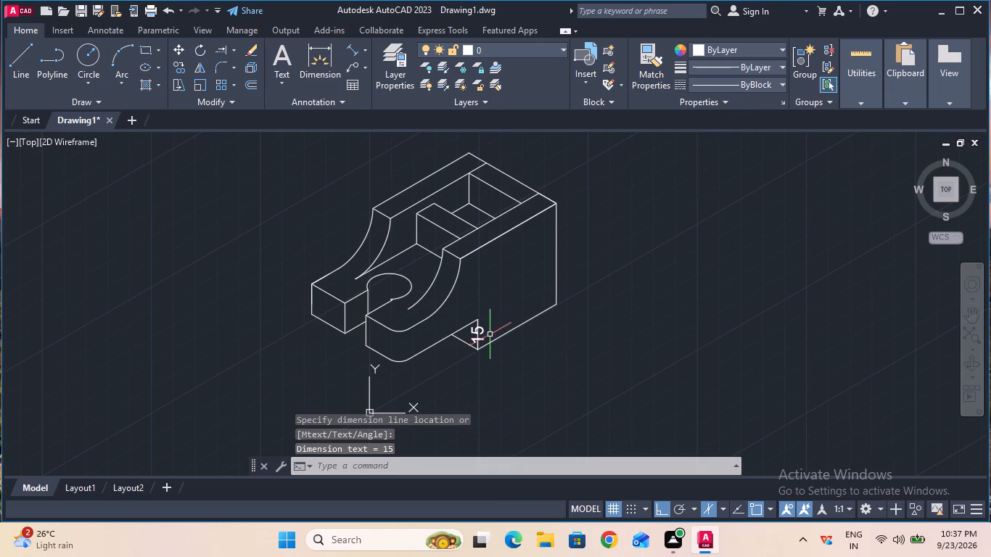
Add an aligned dimension for the slot width between the two rails along the rear top edge.
{"action": "left_click", "coordinate": [355, 47]}
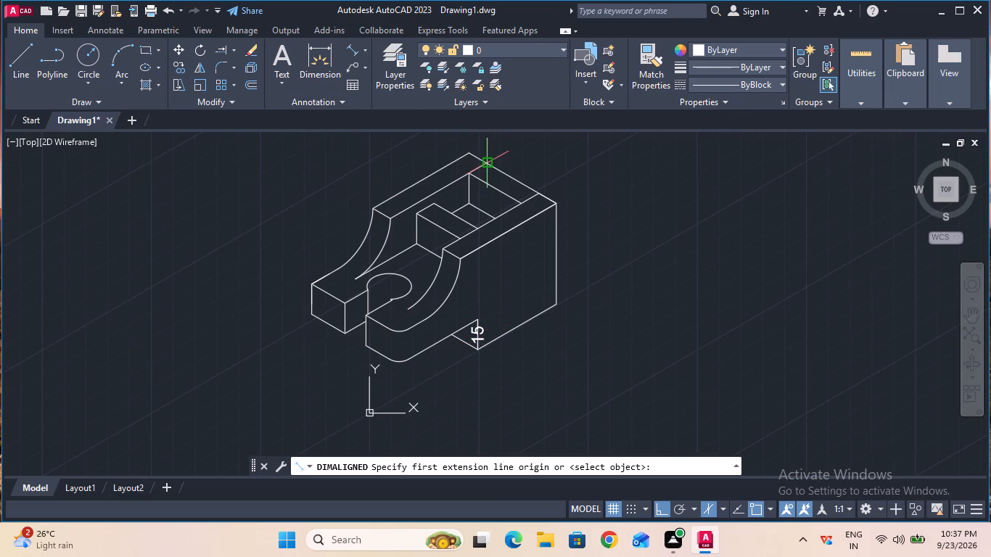
{"action": "left_click", "coordinate": [487, 164]}
{"action": "left_click", "coordinate": [535, 189]}
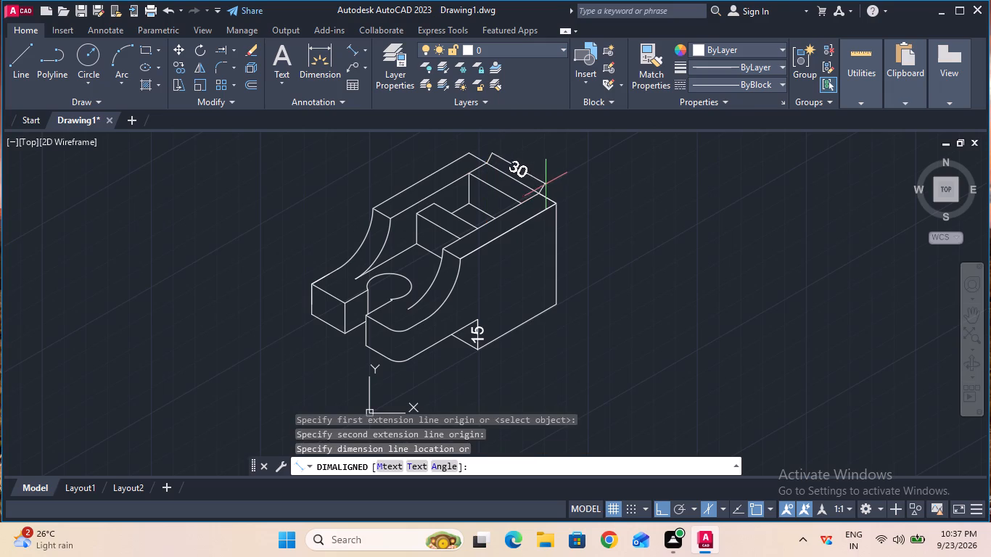
{"action": "left_click", "coordinate": [550, 183]}
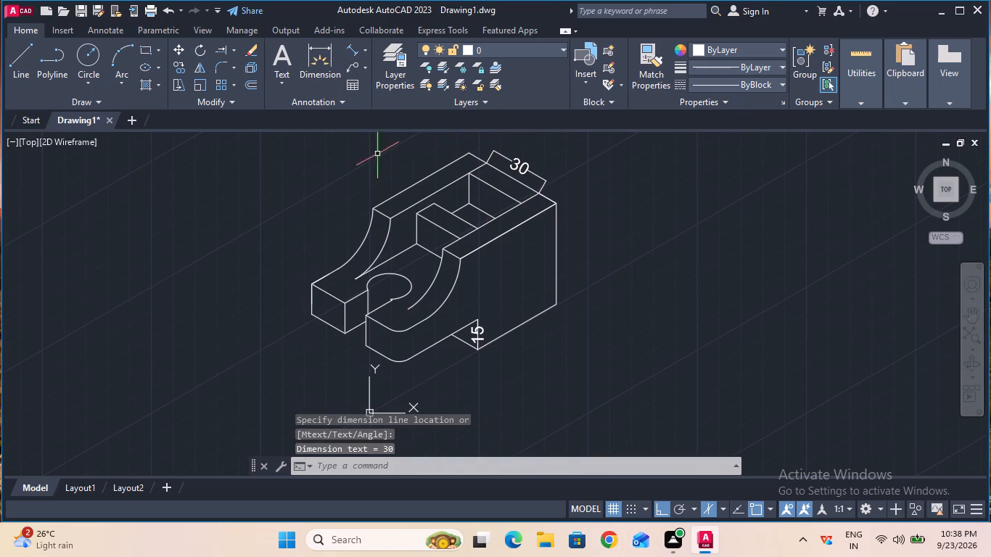
{"action": "key", "text": "Escape"}
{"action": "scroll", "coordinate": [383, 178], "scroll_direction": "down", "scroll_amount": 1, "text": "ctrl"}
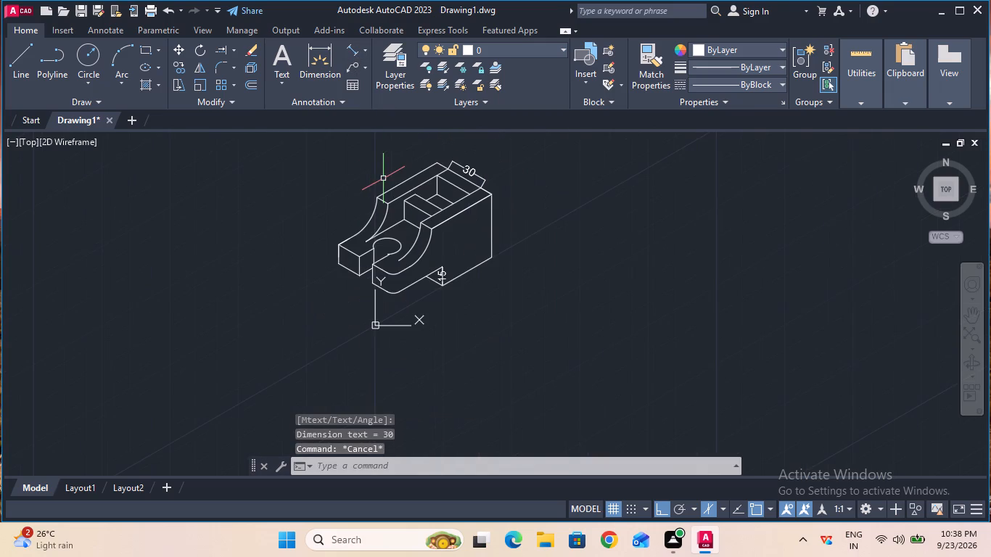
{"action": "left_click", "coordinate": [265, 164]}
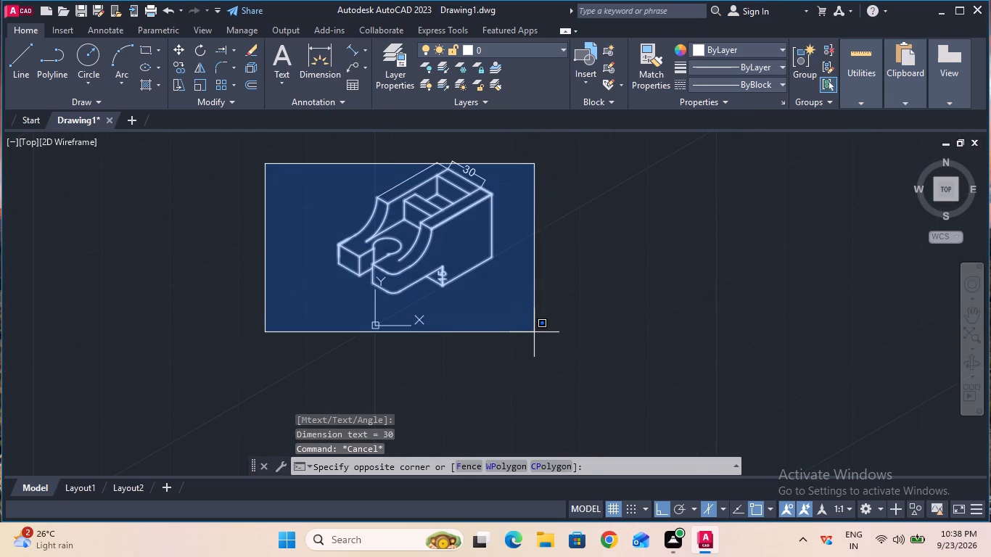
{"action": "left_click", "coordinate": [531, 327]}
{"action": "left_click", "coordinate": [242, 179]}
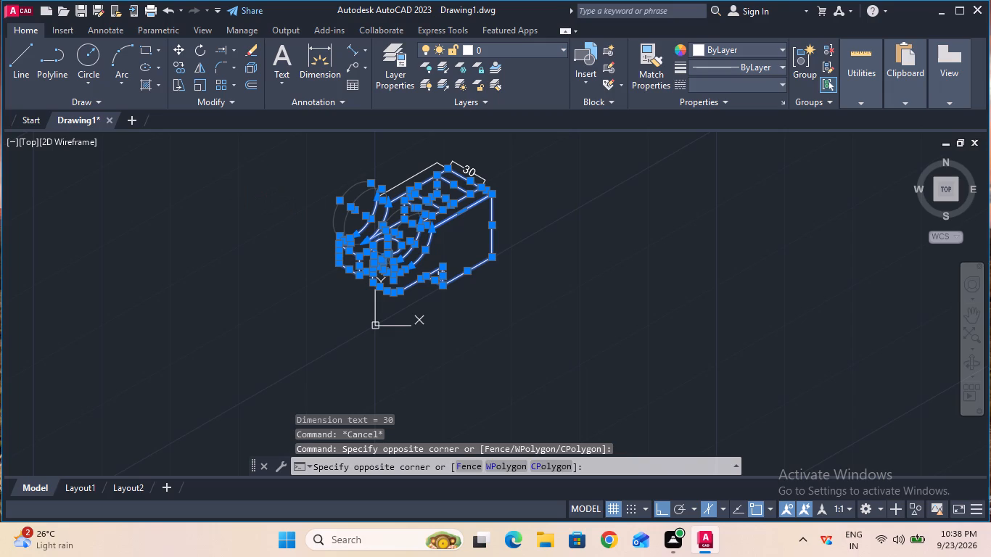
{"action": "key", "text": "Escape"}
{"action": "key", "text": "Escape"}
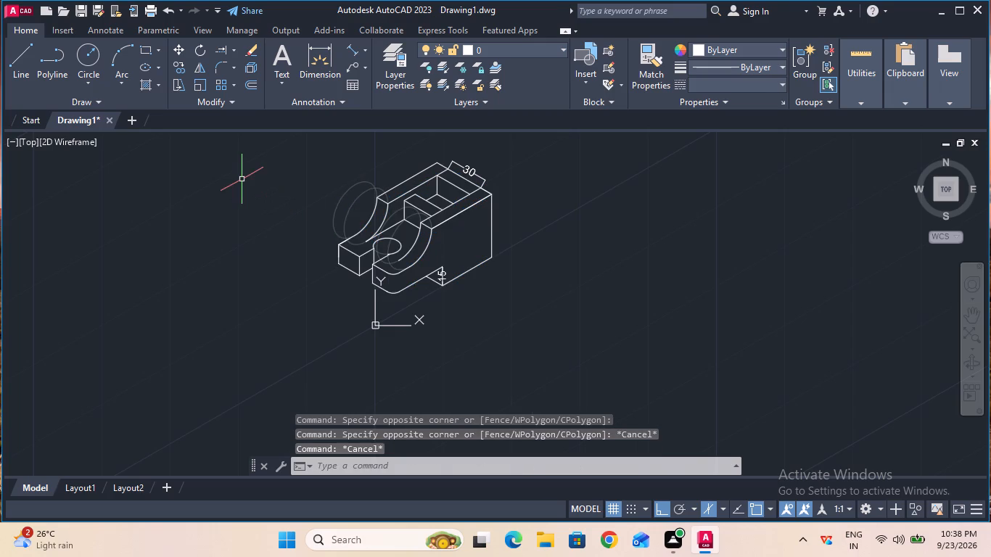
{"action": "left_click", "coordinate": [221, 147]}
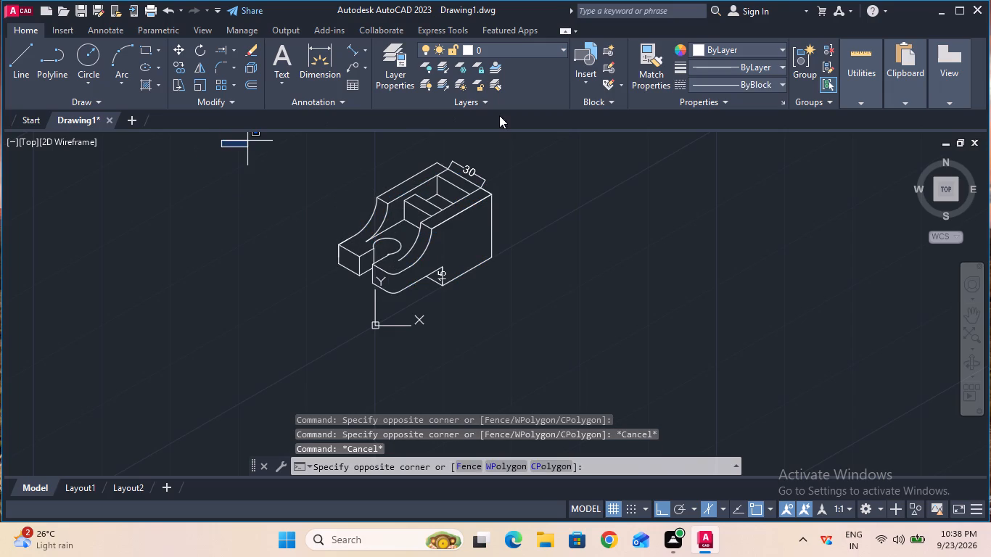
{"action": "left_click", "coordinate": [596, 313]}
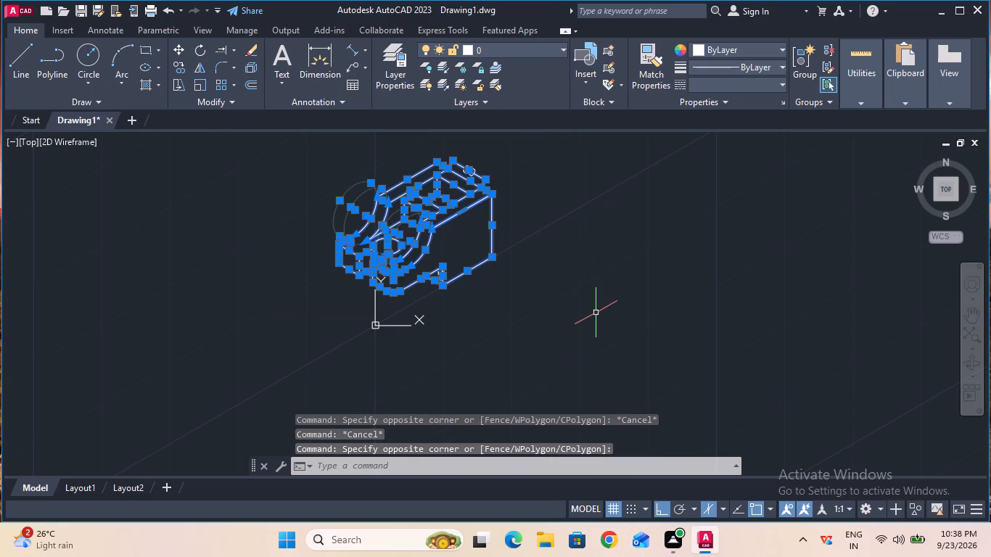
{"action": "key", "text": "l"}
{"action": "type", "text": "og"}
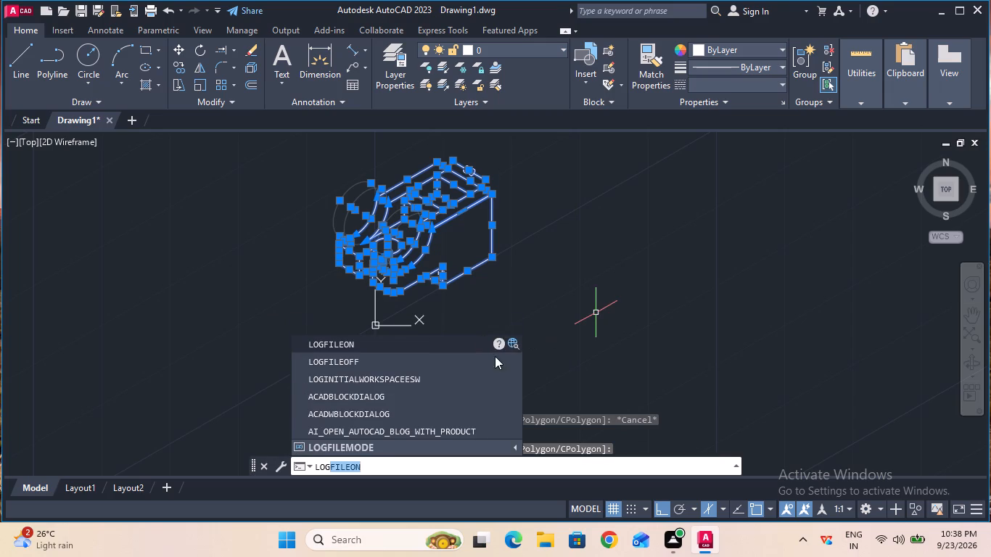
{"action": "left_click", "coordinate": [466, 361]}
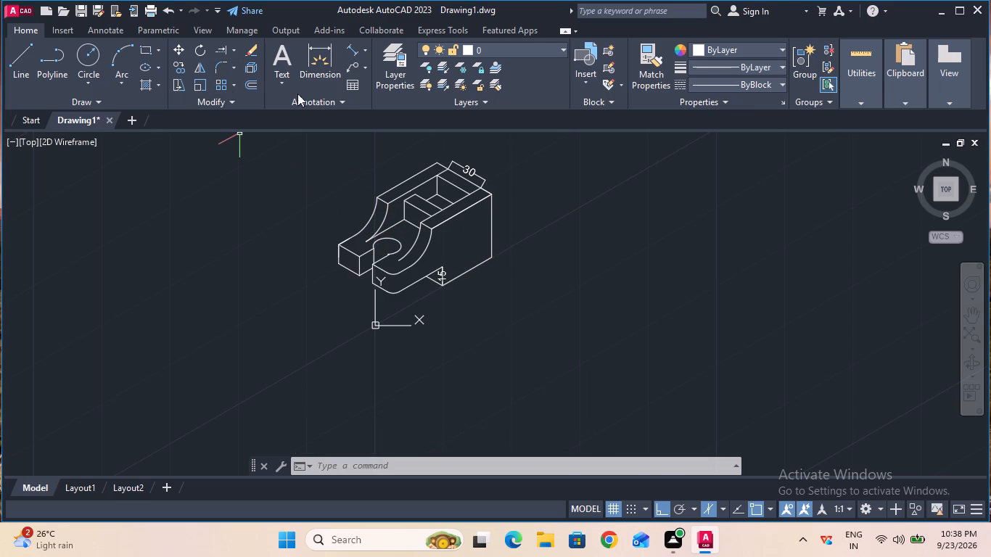
Add an aligned dimension to the near side's bottom edge, from the relief cut's lower corner to the rear corner.
{"action": "left_click", "coordinate": [356, 46]}
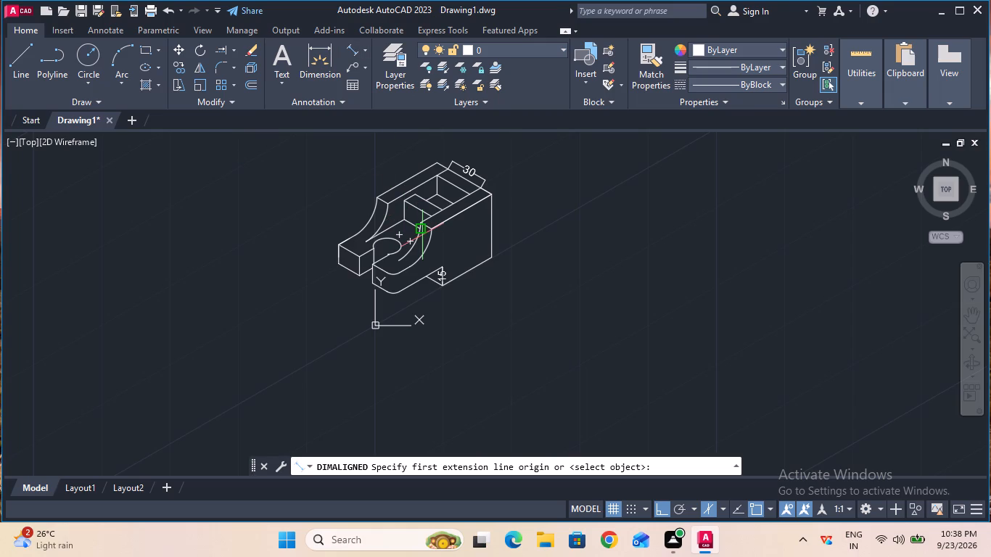
{"action": "left_click", "coordinate": [445, 286]}
{"action": "left_click", "coordinate": [493, 257]}
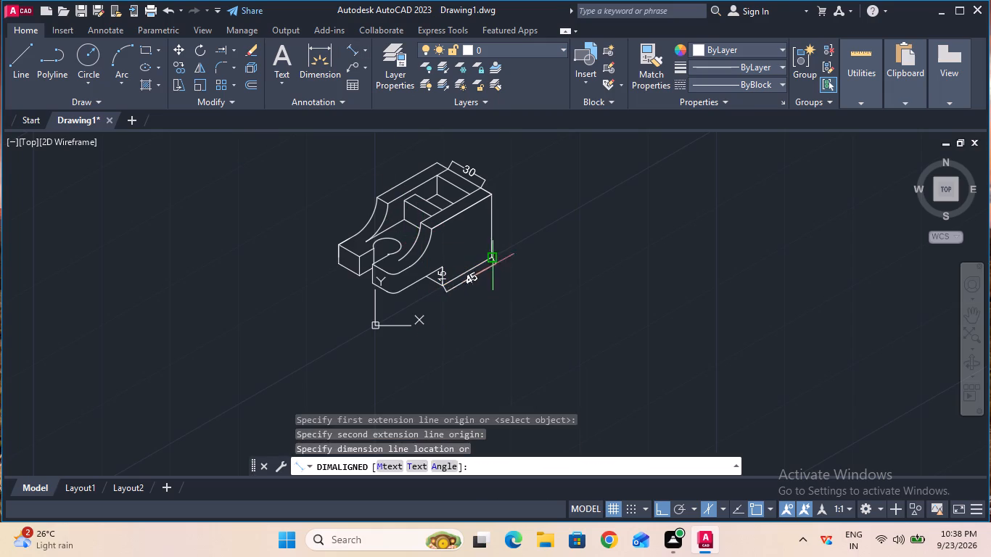
{"action": "left_click", "coordinate": [503, 293]}
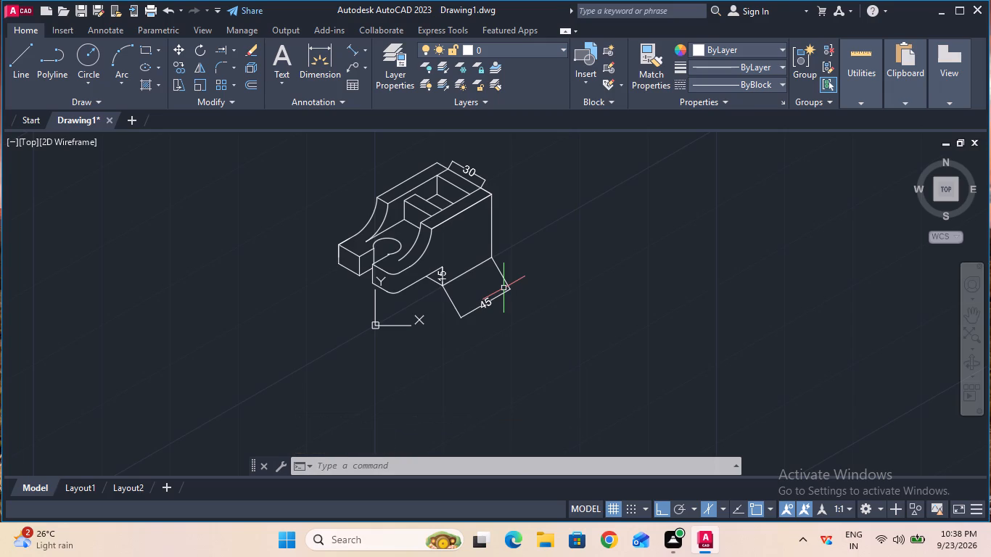
Add an aligned dimension for the overall height along the near rear vertical edge, placed outside the body.
{"action": "left_click", "coordinate": [353, 54]}
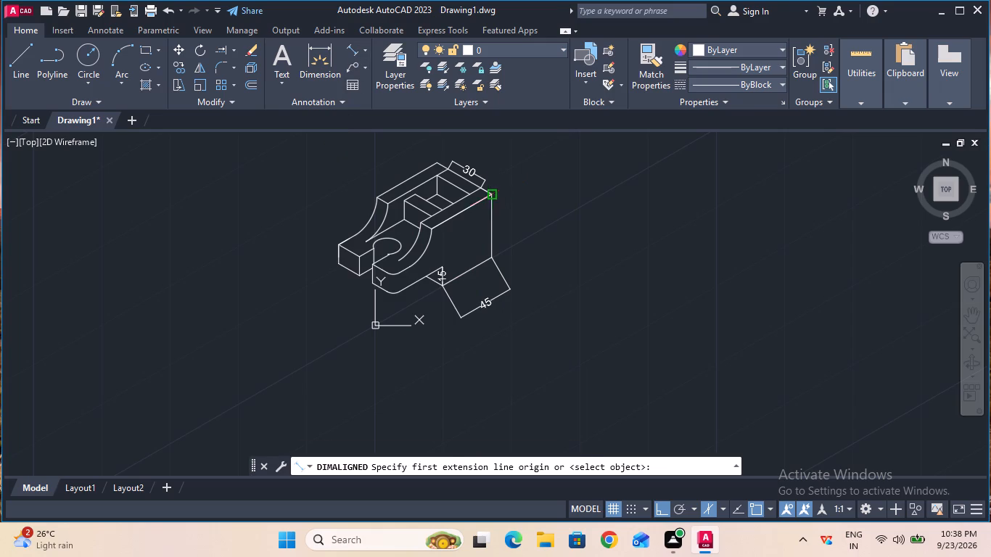
{"action": "left_click", "coordinate": [489, 196]}
{"action": "left_click", "coordinate": [489, 261]}
{"action": "left_click", "coordinate": [543, 256]}
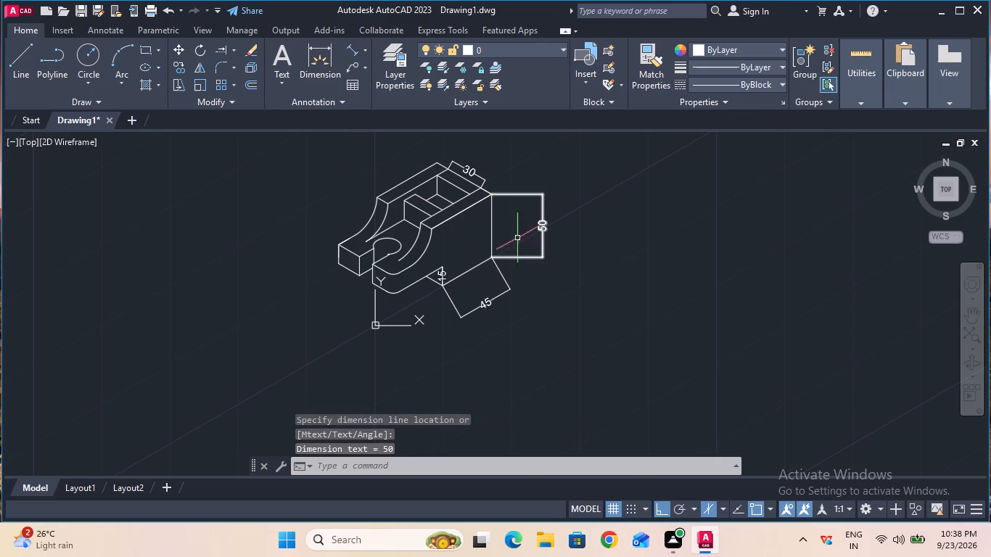
Add an aligned dimension to the far rail's outer top edge, from the rear corner to the start of the curve.
{"action": "left_click", "coordinate": [350, 51]}
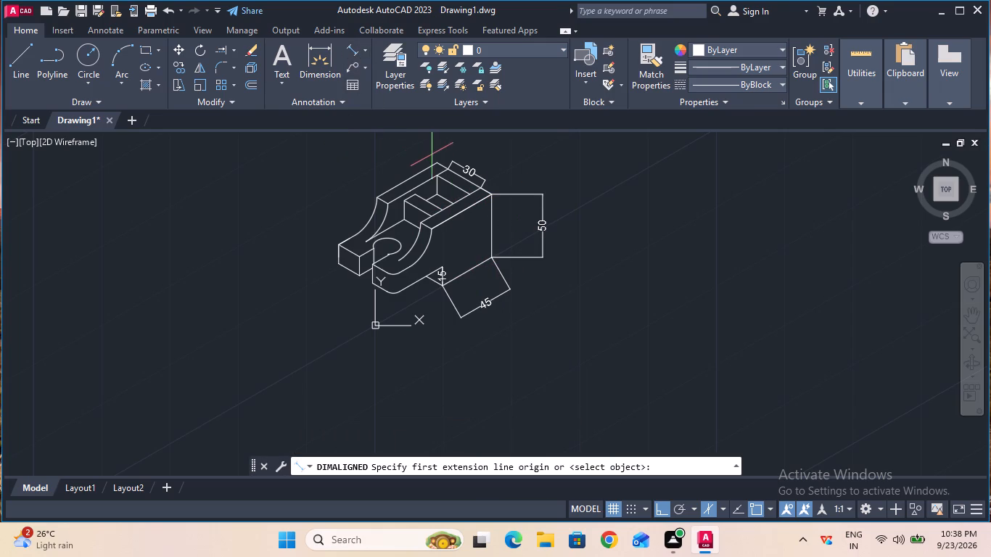
{"action": "left_click", "coordinate": [435, 161]}
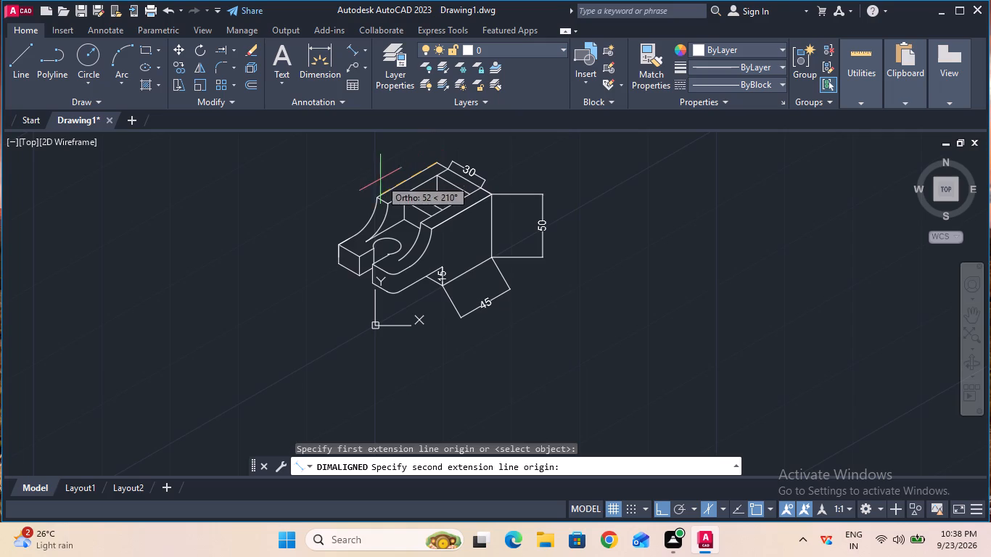
{"action": "left_click", "coordinate": [377, 190]}
{"action": "left_click", "coordinate": [363, 173]}
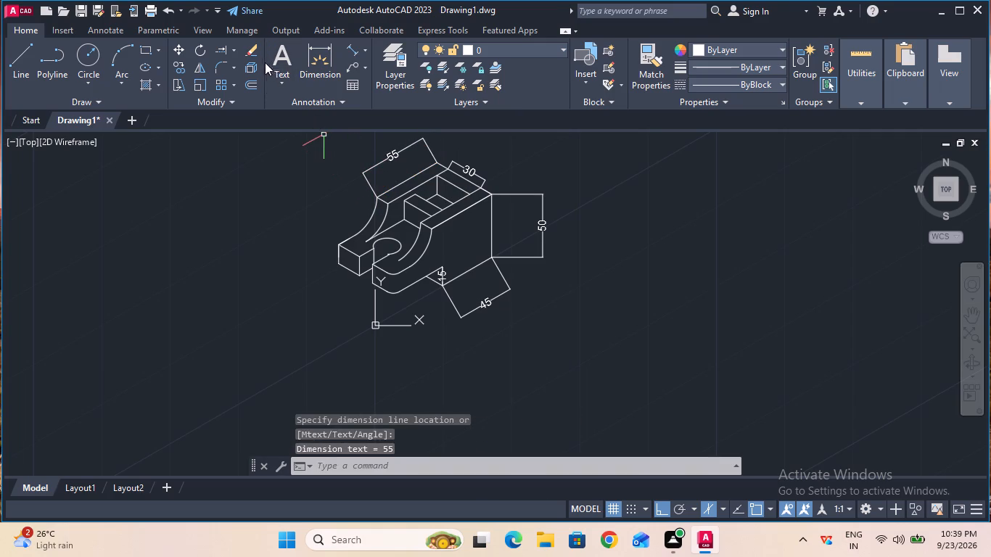
Add an aligned dimension across the top of the raised step in the slot, between its opposite edges' midpoints.
{"action": "left_click", "coordinate": [349, 52]}
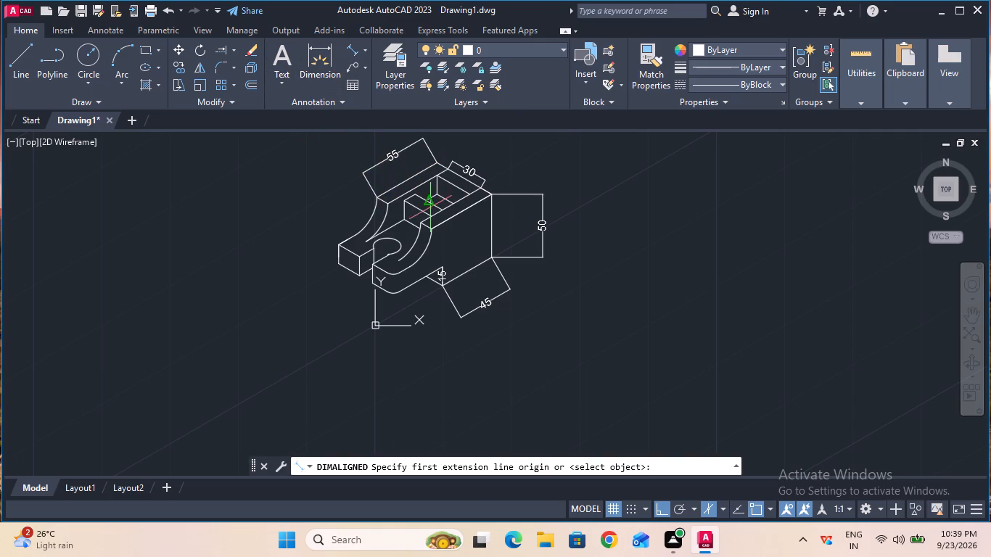
{"action": "left_click", "coordinate": [427, 202]}
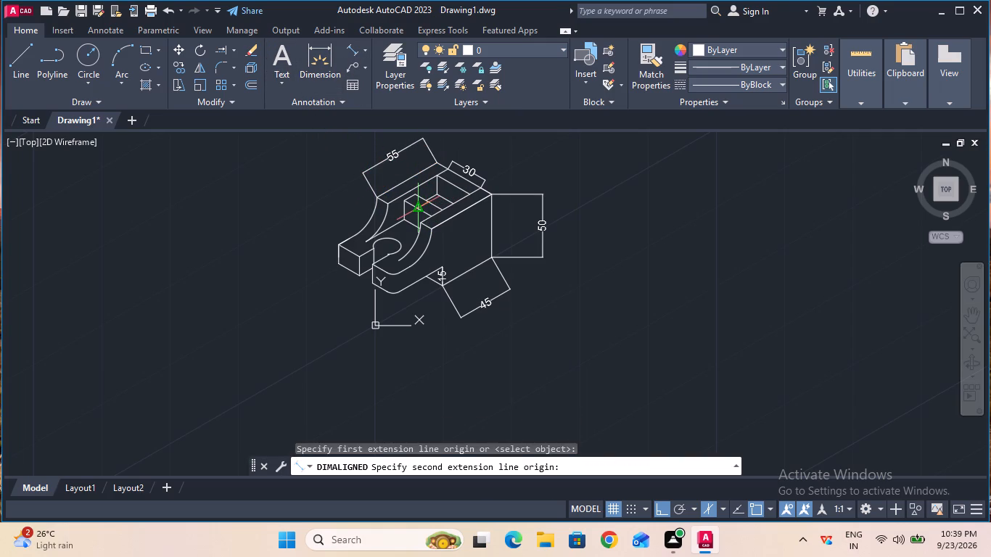
{"action": "left_click", "coordinate": [416, 206]}
{"action": "left_click", "coordinate": [416, 197]}
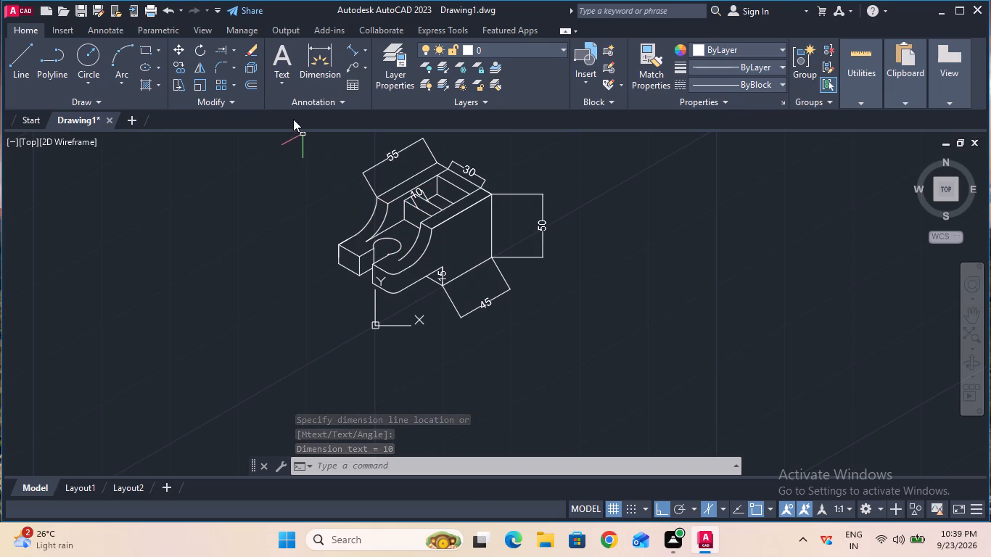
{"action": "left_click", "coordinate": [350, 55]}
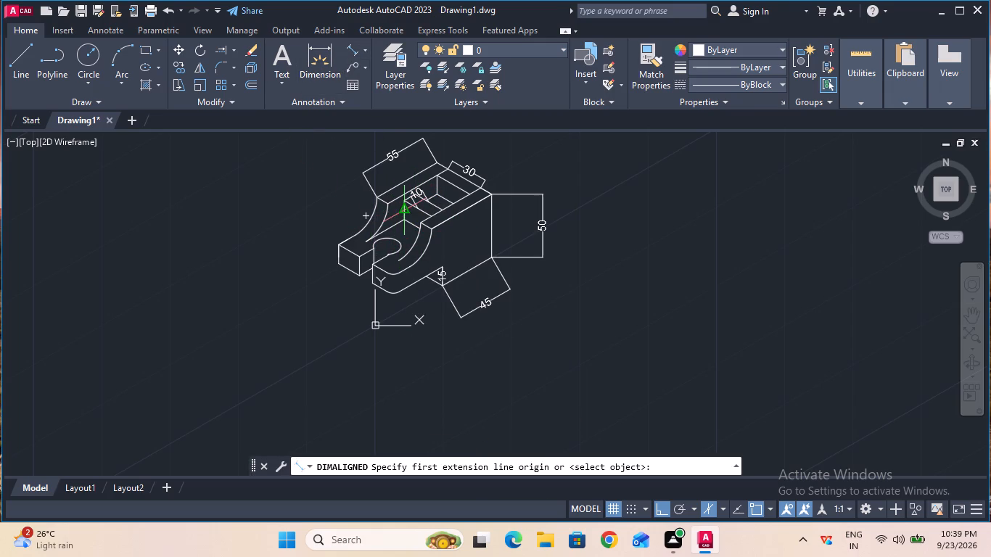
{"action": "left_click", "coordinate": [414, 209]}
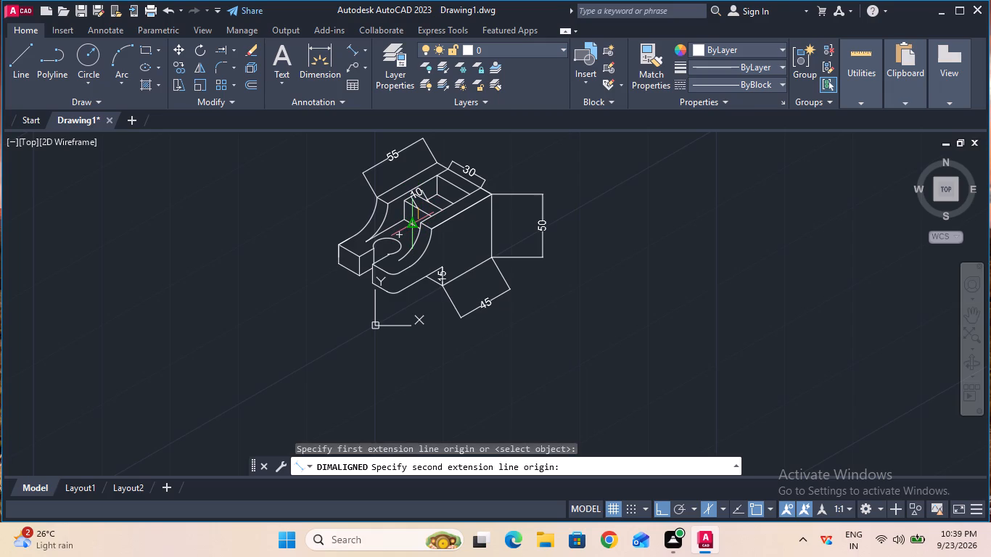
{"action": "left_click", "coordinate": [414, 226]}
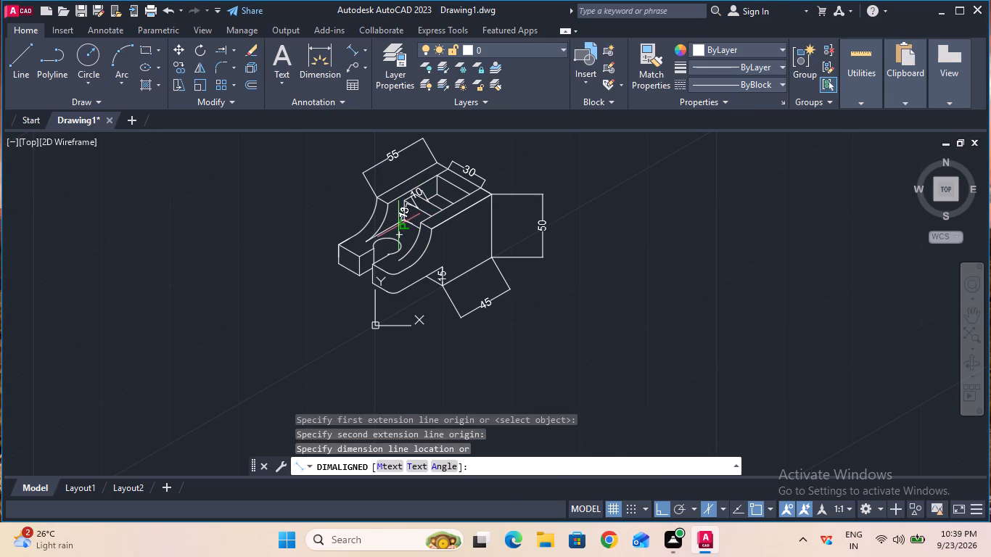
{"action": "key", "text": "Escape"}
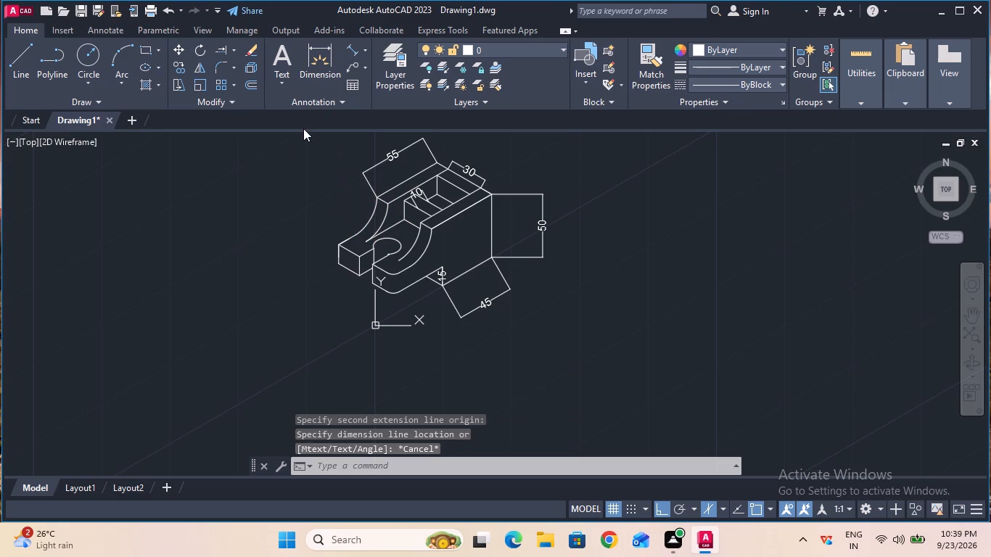
Add an aligned dimension across the near rail's thickness at its rear top edge, placed just outside the body.
{"action": "left_click", "coordinate": [348, 55]}
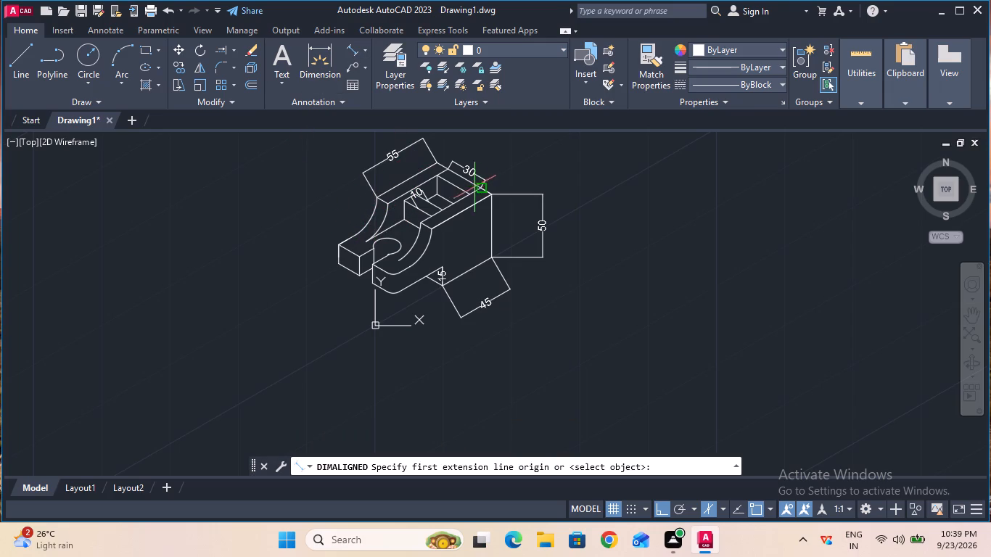
{"action": "left_click", "coordinate": [483, 189]}
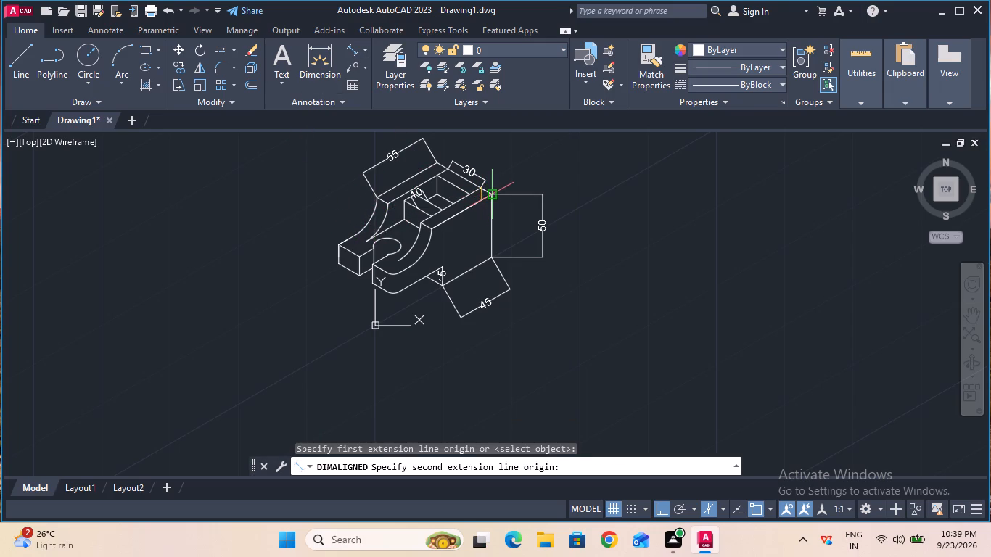
{"action": "left_click", "coordinate": [493, 192]}
{"action": "left_click", "coordinate": [509, 179]}
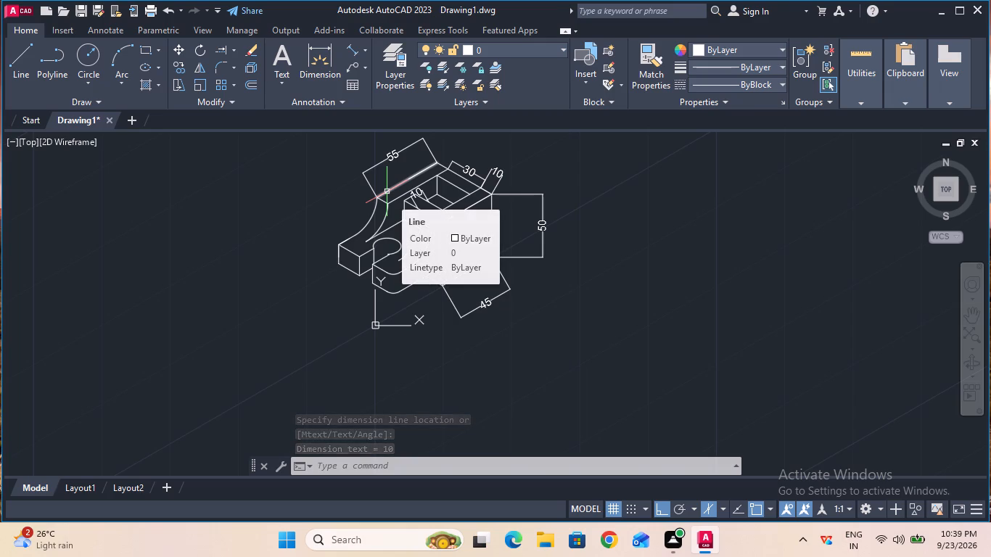
Add an aligned dimension to the vertical edge at the slot's far rear corner, placed inside the slot.
{"action": "left_click", "coordinate": [472, 192]}
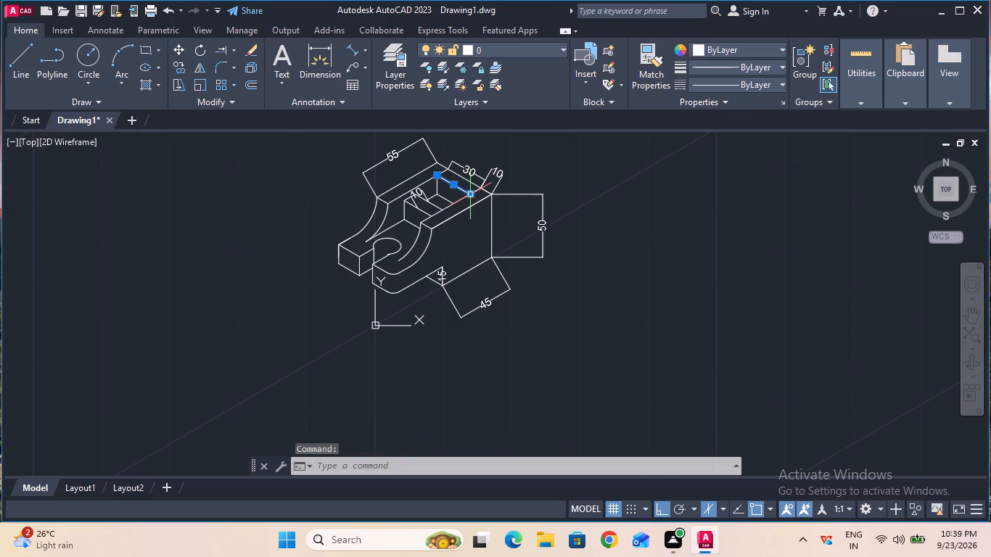
{"action": "left_click", "coordinate": [354, 51]}
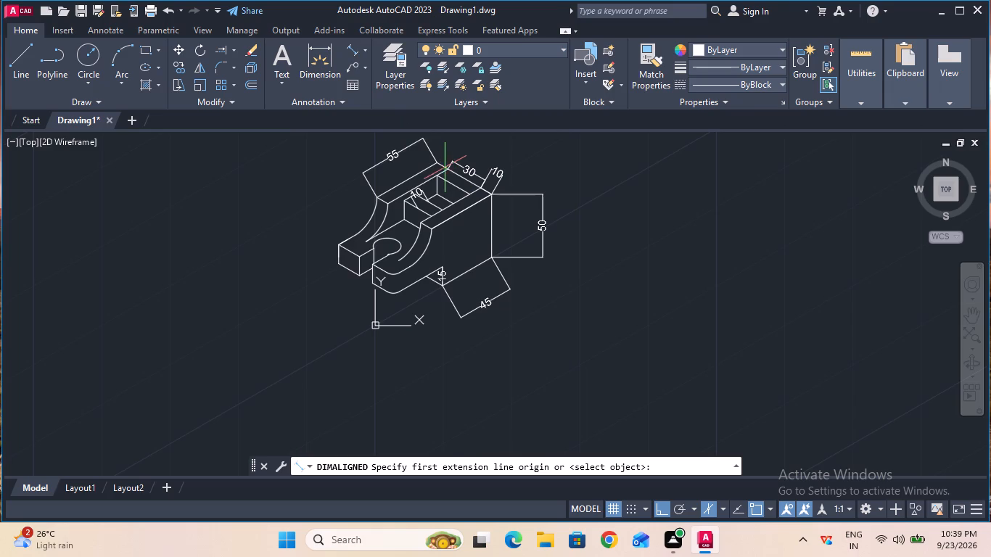
{"action": "left_click", "coordinate": [439, 173]}
{"action": "left_click", "coordinate": [437, 197]}
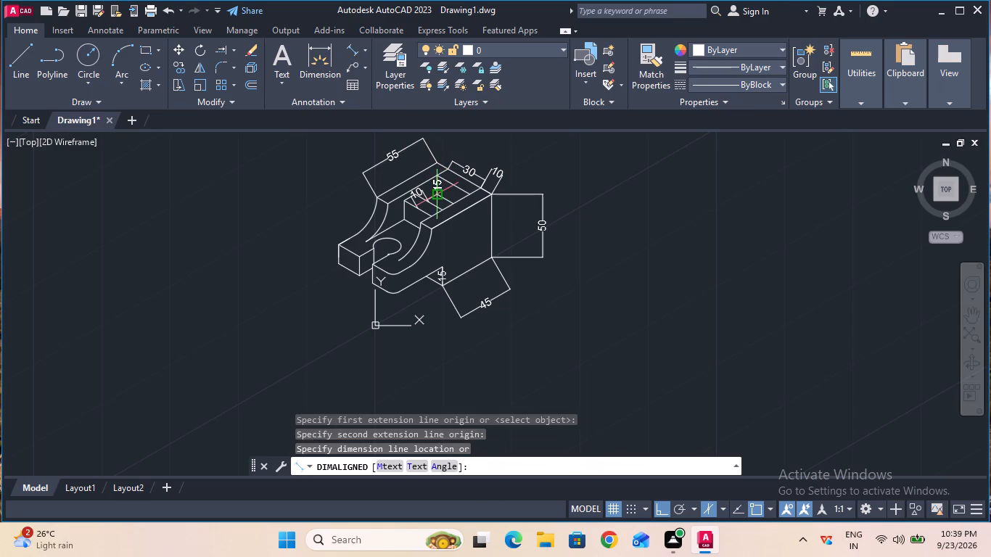
{"action": "left_click", "coordinate": [451, 200]}
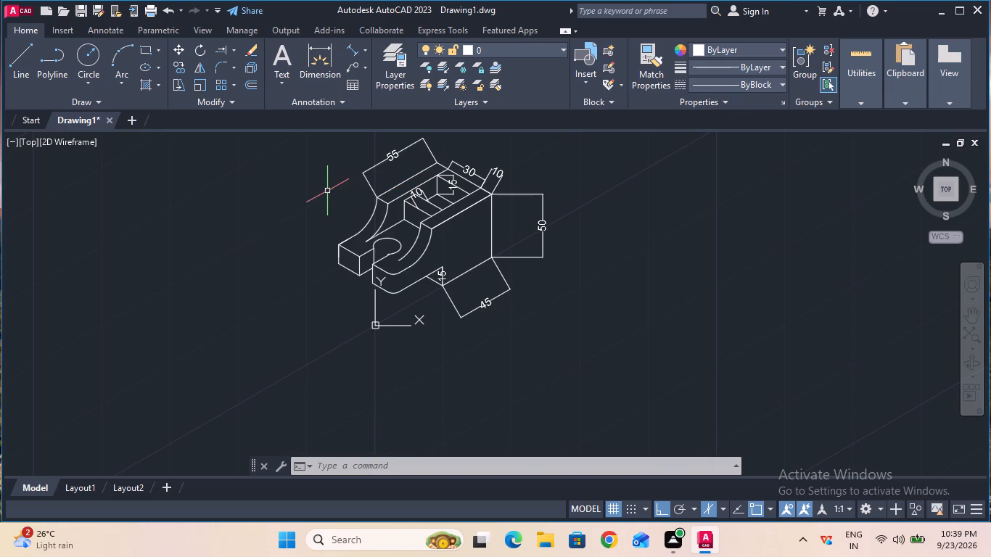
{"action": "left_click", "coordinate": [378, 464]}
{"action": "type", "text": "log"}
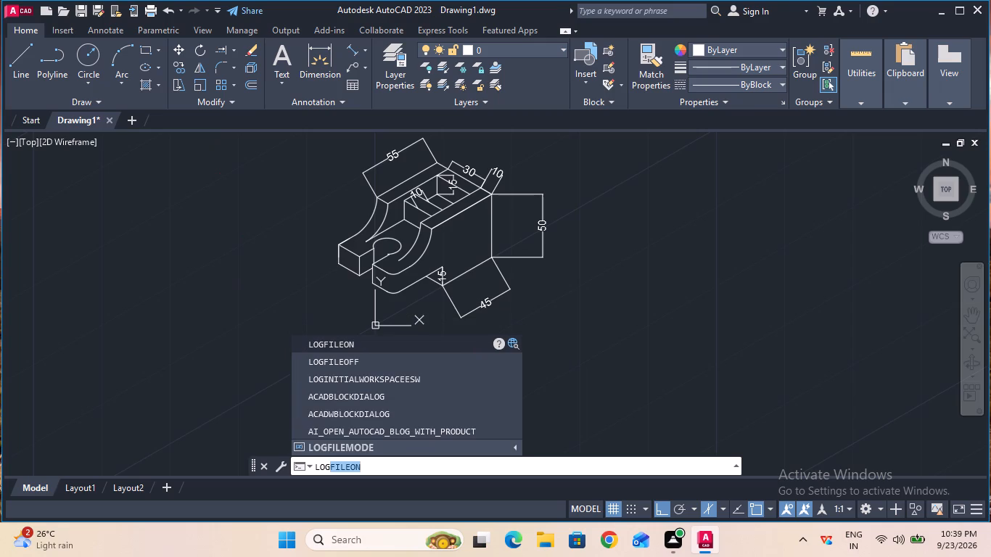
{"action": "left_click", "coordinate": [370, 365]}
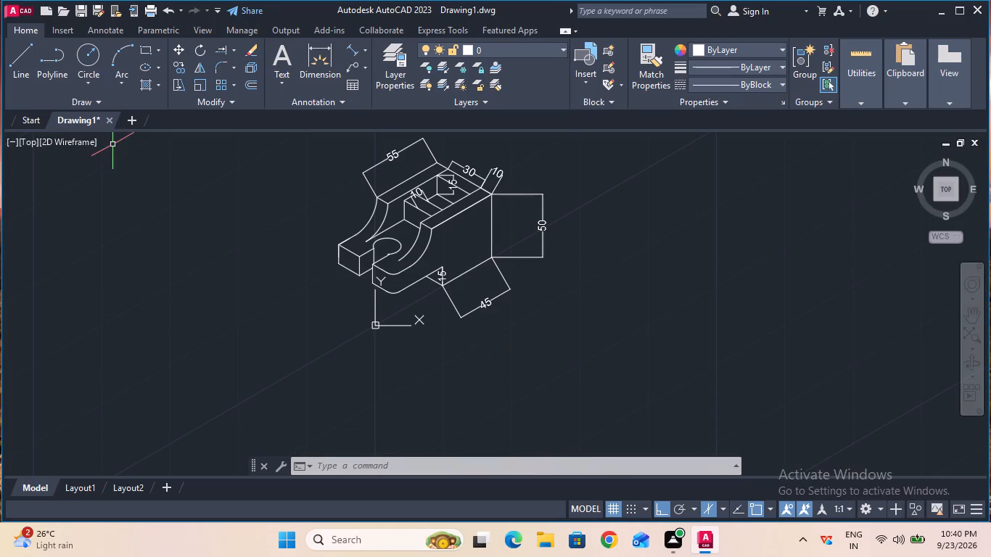
Save the drawing in Documents as Sliding Guide, in AutoCAD 2018 Drawing format.
{"action": "left_click", "coordinate": [75, 12]}
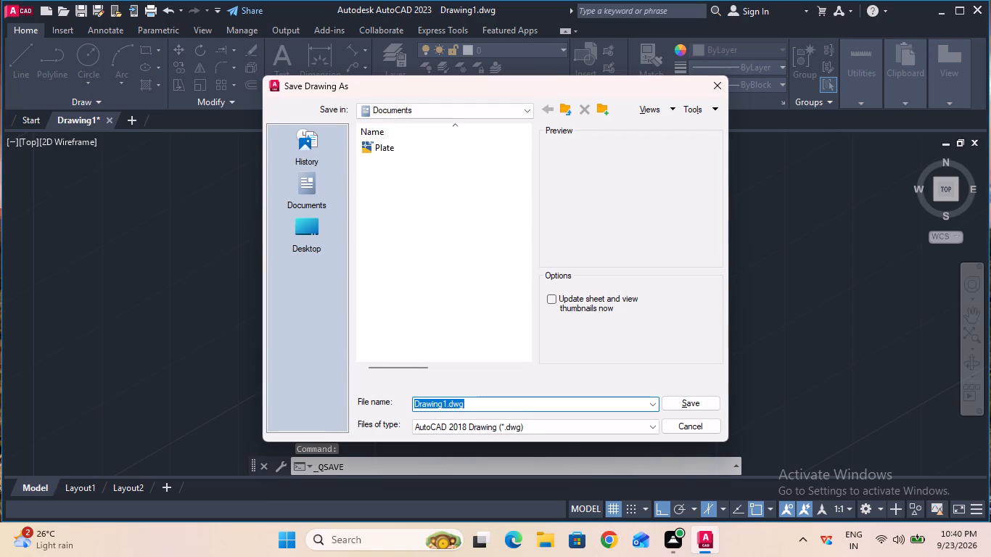
{"action": "left_click", "coordinate": [514, 403]}
{"action": "key", "text": "BackSpace"}
{"action": "key", "text": "BackSpace"}
{"action": "key", "text": "BackSpace"}
{"action": "key", "text": "BackSpace"}
{"action": "key", "text": "BackSpace"}
{"action": "key", "text": "BackSpace"}
{"action": "key", "text": "BackSpace"}
{"action": "key", "text": "BackSpace"}
{"action": "key", "text": "BackSpace"}
{"action": "key", "text": "BackSpace"}
{"action": "key", "text": "BackSpace"}
{"action": "key", "text": "BackSpace"}
{"action": "key", "text": "BackSpace"}
{"action": "key", "text": "BackSpace"}
{"action": "key", "text": "BackSpace"}
{"action": "key", "text": "BackSpace"}
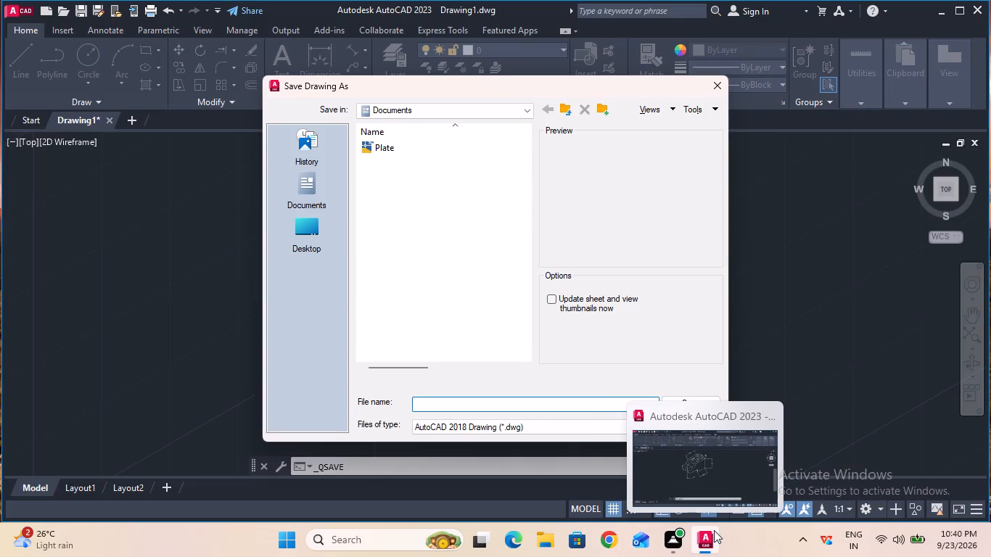
{"action": "left_click", "coordinate": [513, 407]}
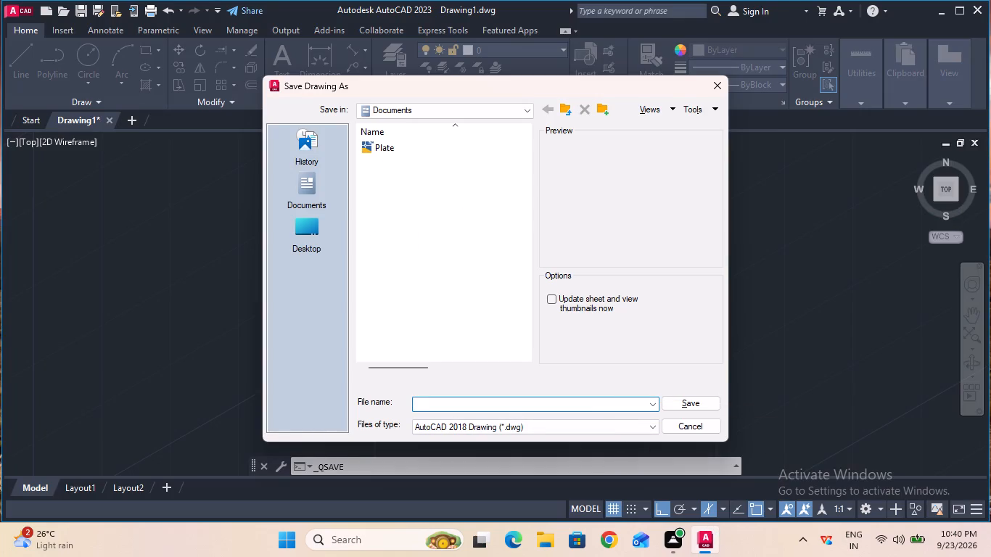
{"action": "key", "text": "s"}
{"action": "key", "text": "space"}
{"action": "key", "text": "g"}
{"action": "key", "text": "i"}
{"action": "key", "text": "BackSpace"}
{"action": "type", "text": "uide"}
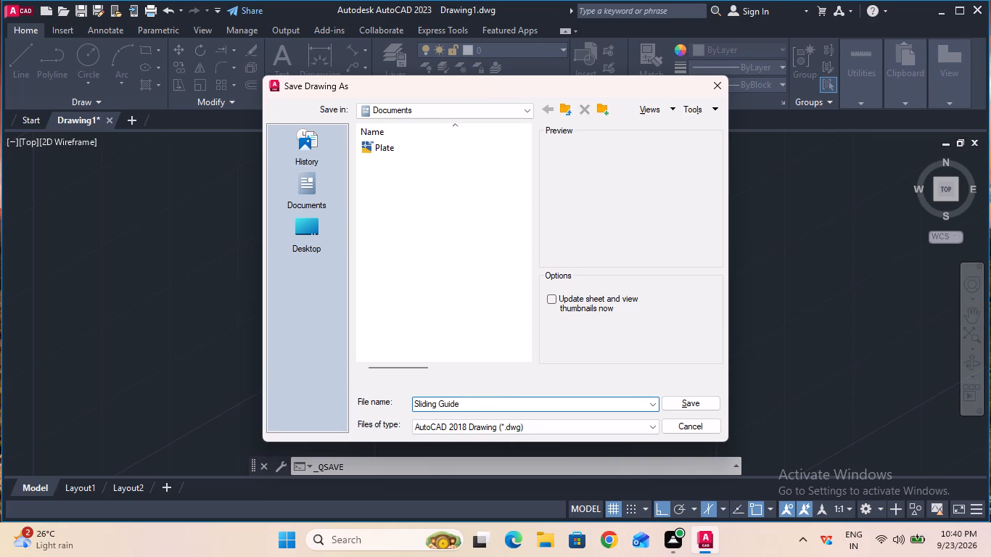
{"action": "double_click", "coordinate": [665, 403]}
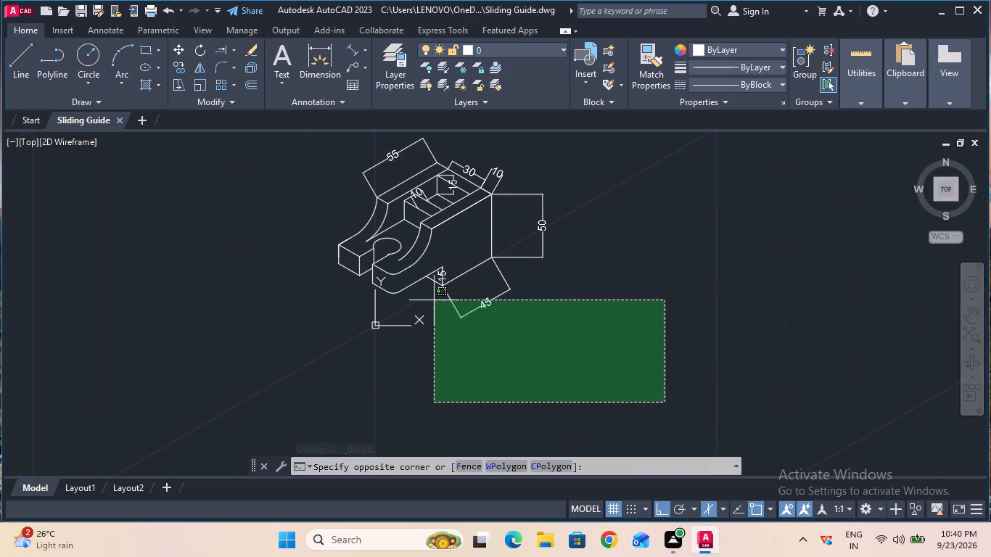
{"action": "left_click", "coordinate": [525, 372]}
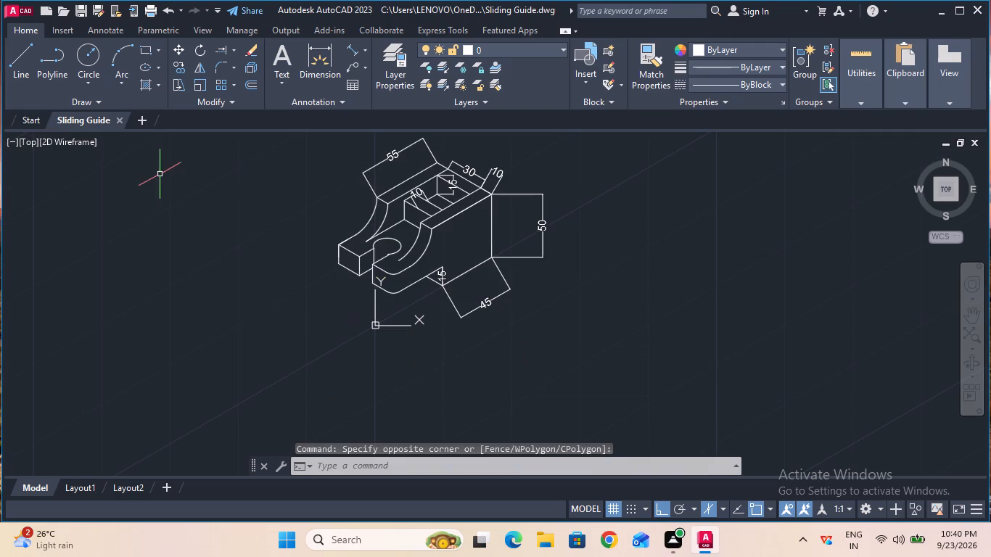
Set up a plot of the model on ISO A4 (297.00 x 210.00 MM) paper, centred on the sheet.
{"action": "left_click", "coordinate": [149, 8]}
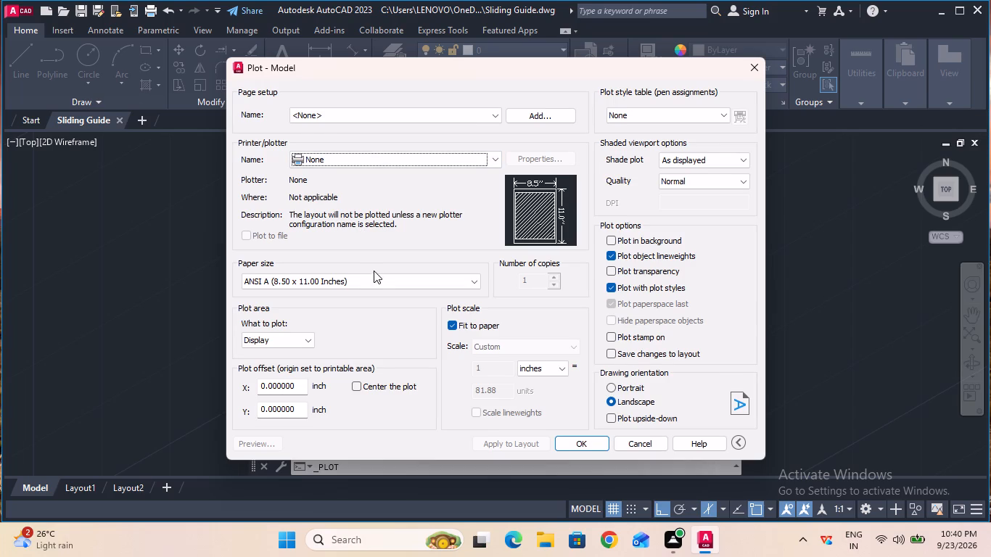
{"action": "double_click", "coordinate": [377, 274]}
{"action": "left_click", "coordinate": [377, 274]}
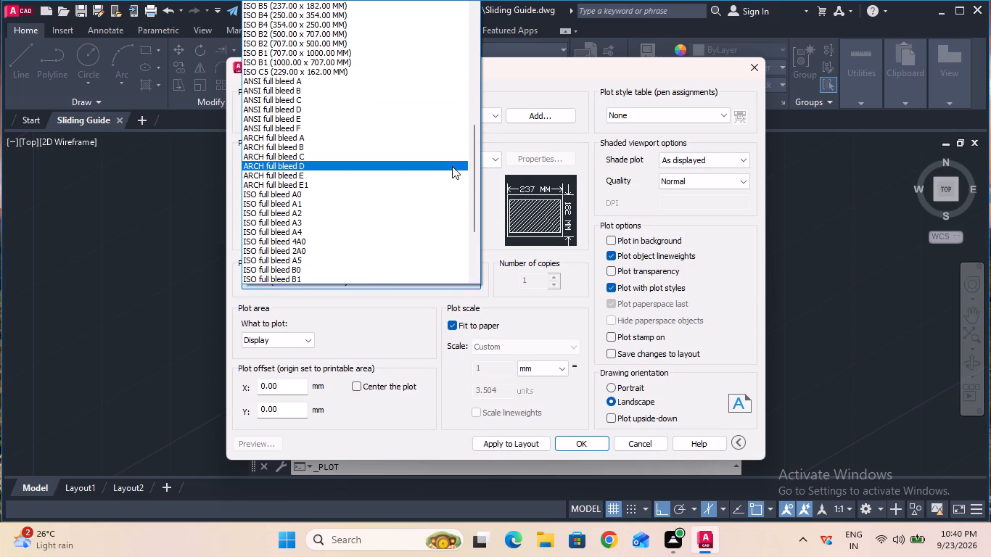
{"action": "left_click_drag", "start_coordinate": [474, 172], "coordinate": [474, 172]}
{"action": "left_click_drag", "start_coordinate": [474, 172], "coordinate": [465, 132]}
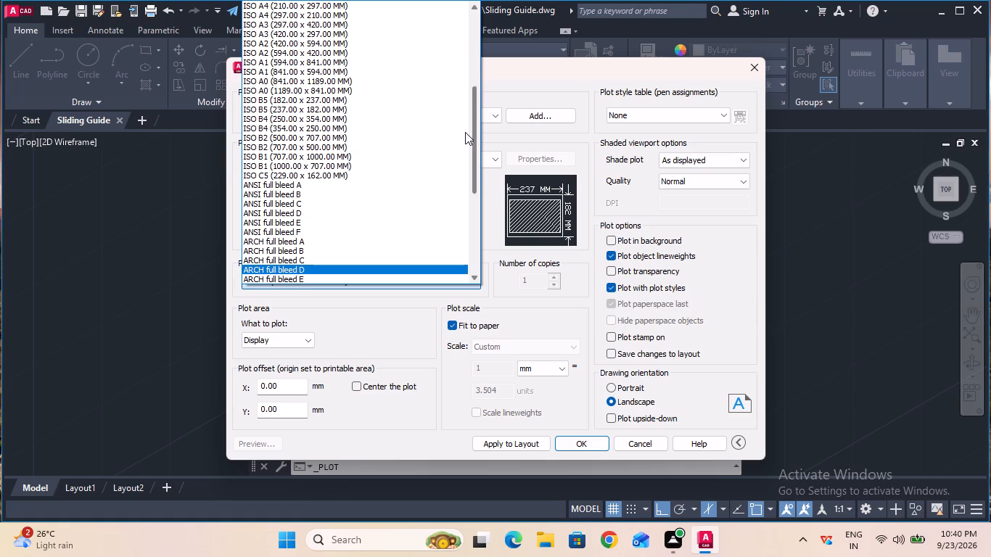
{"action": "left_click_drag", "start_coordinate": [465, 132], "coordinate": [465, 131]}
{"action": "left_click", "coordinate": [353, 16]}
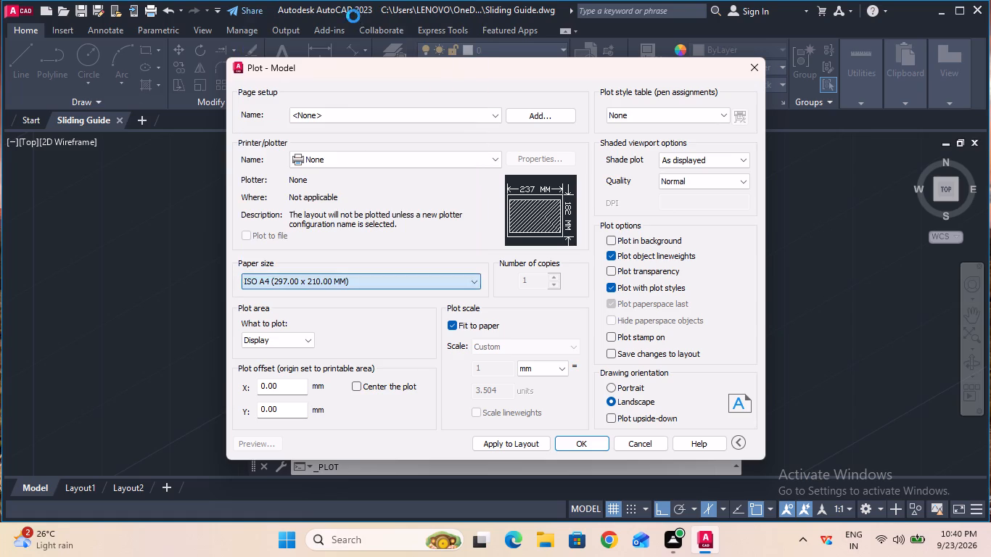
{"action": "left_click", "coordinate": [358, 387]}
Set the plot area to a window enclosing the whole isometric view with all its dimensions.
{"action": "left_click", "coordinate": [302, 343]}
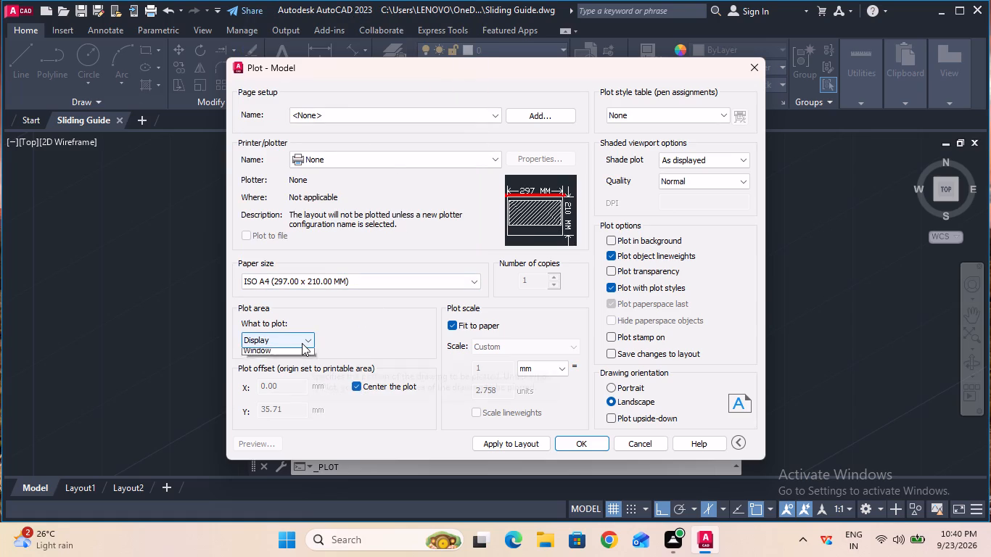
{"action": "left_click", "coordinate": [301, 387]}
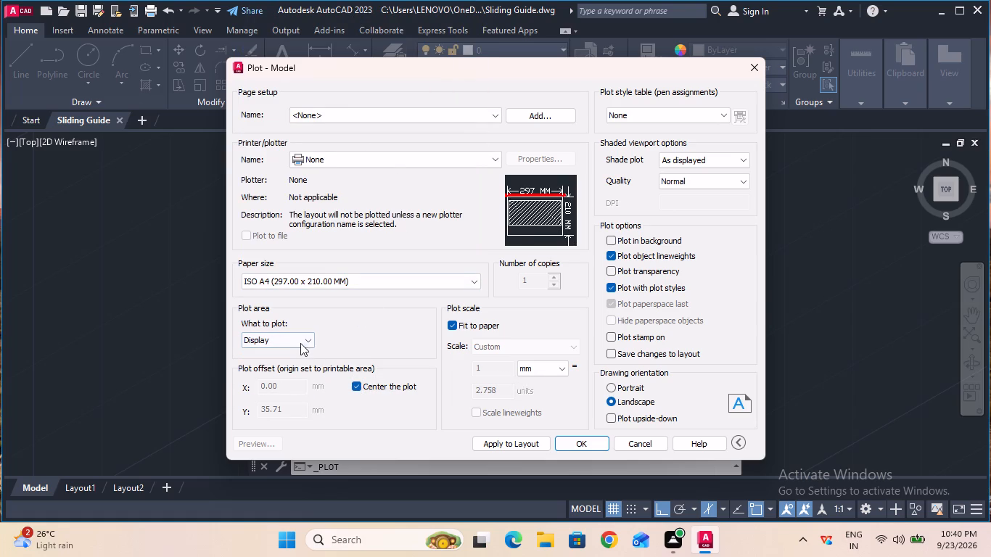
{"action": "left_click", "coordinate": [300, 342]}
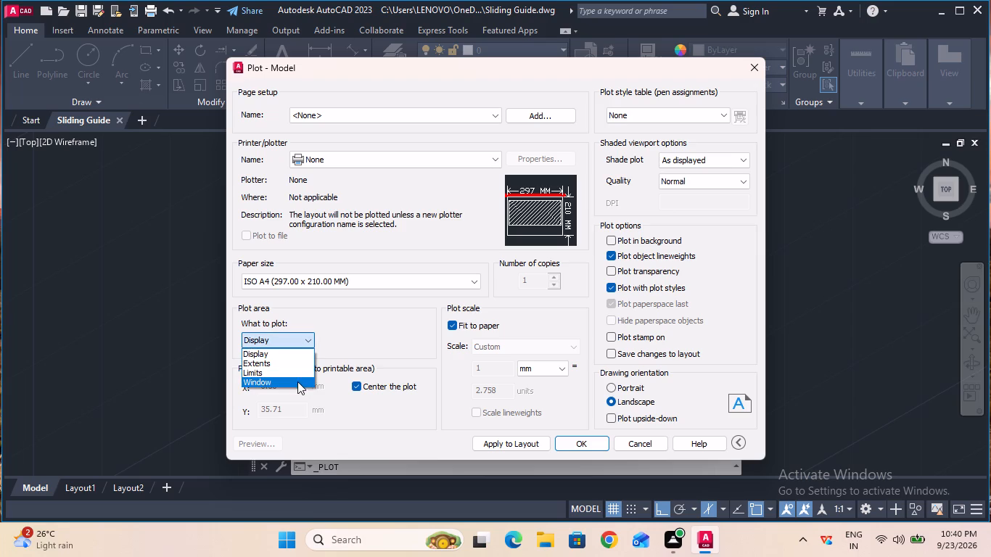
{"action": "left_click", "coordinate": [297, 381]}
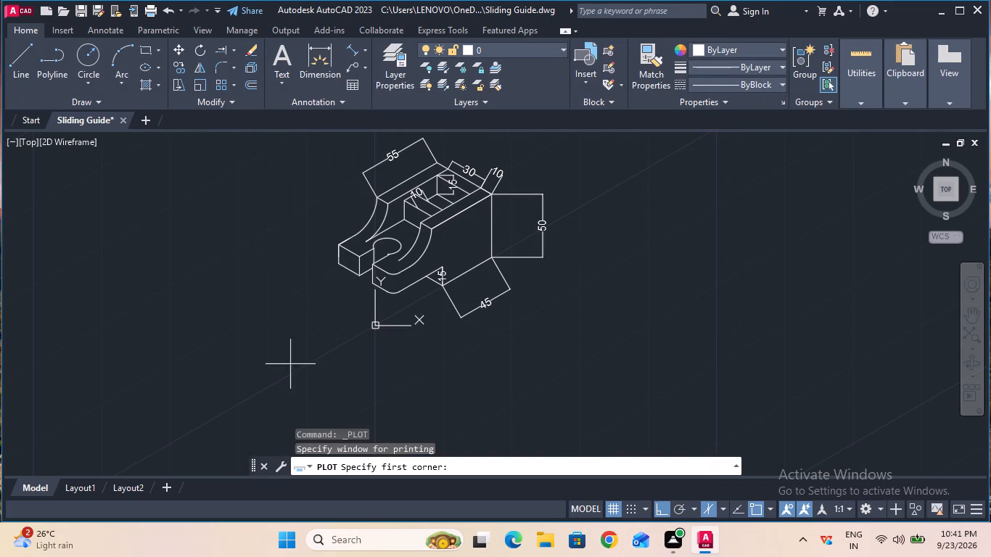
{"action": "left_click", "coordinate": [273, 121]}
{"action": "left_click", "coordinate": [284, 134]}
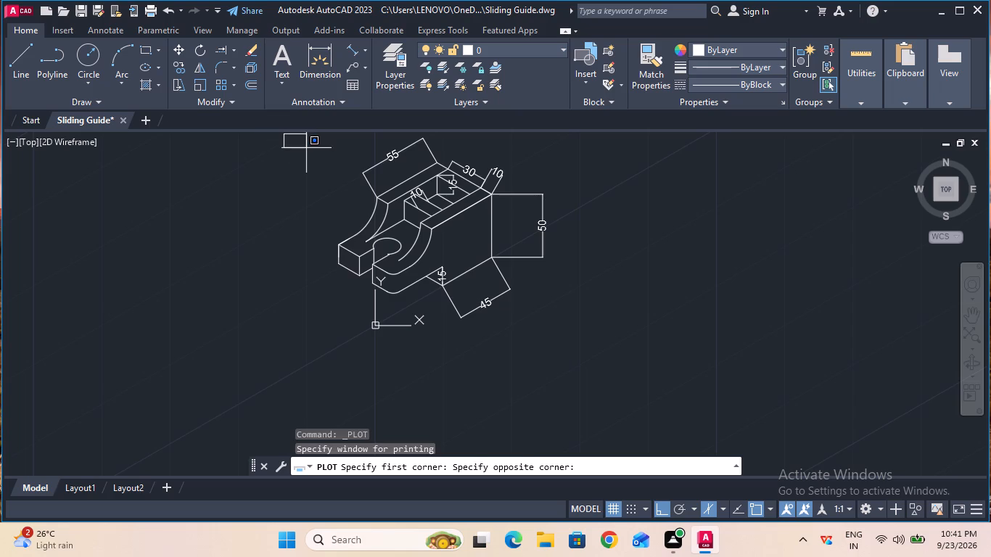
{"action": "left_click", "coordinate": [620, 345]}
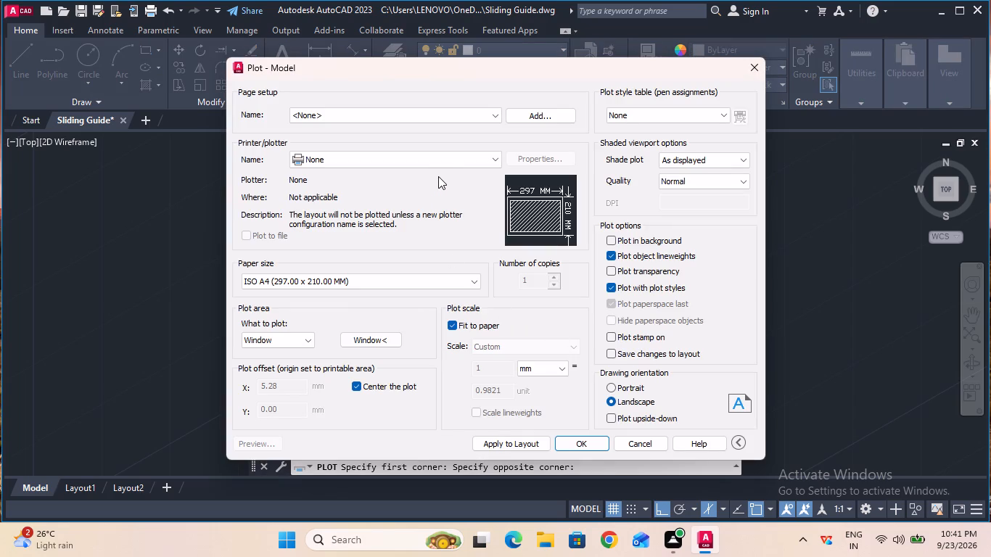
Plot with DWG To PDF.pc3 to Sliding Guide-Model.pdf in Documents, and close the resulting PDF.
{"action": "left_click", "coordinate": [440, 165]}
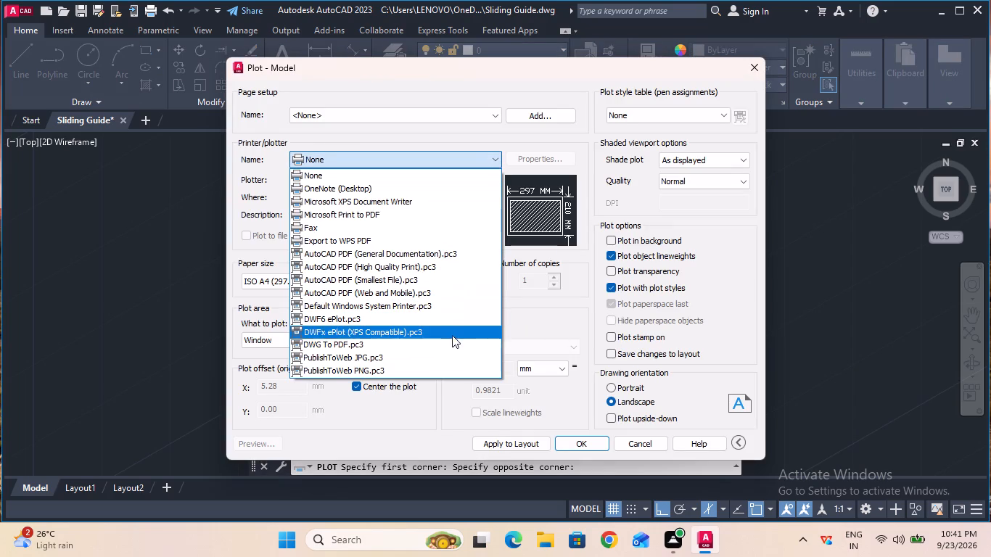
{"action": "left_click", "coordinate": [453, 342]}
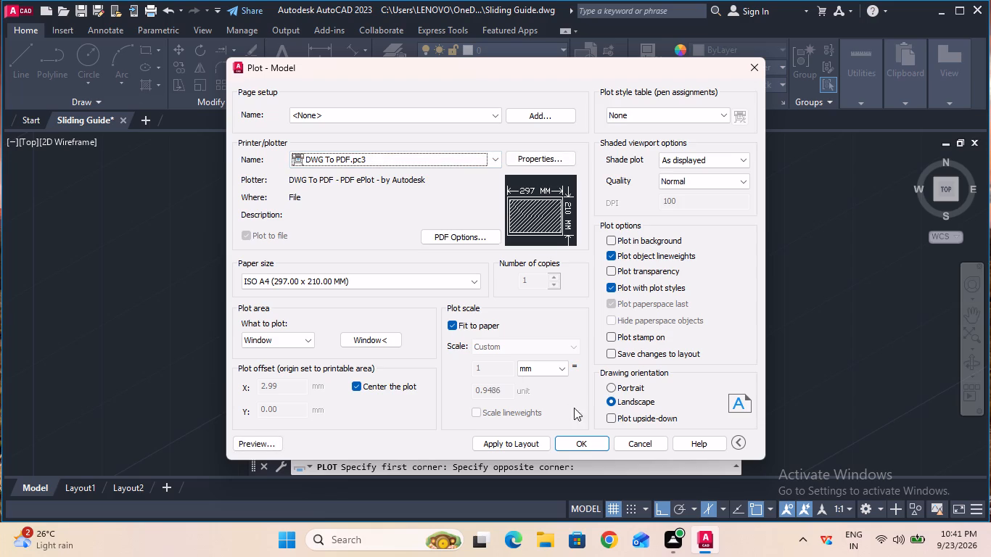
{"action": "left_click", "coordinate": [583, 438]}
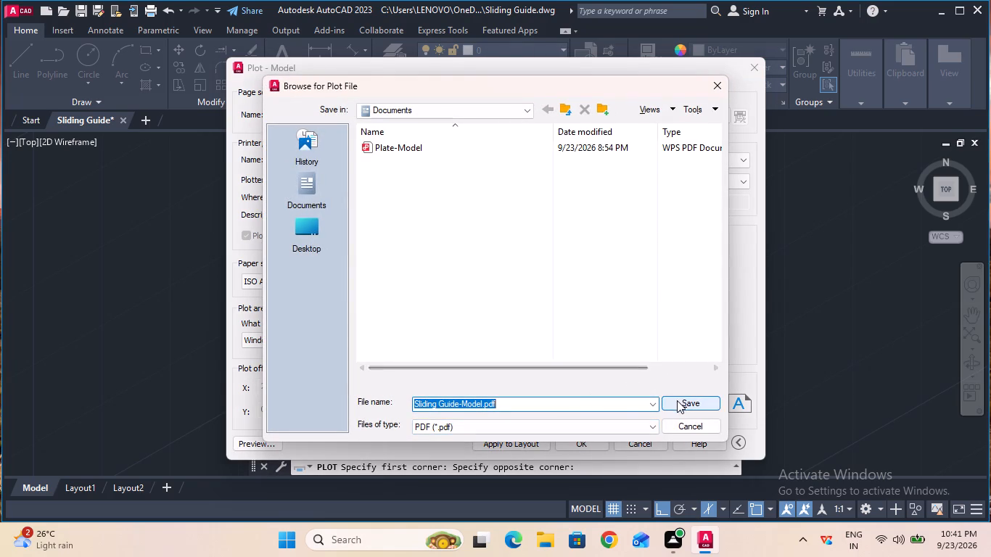
{"action": "left_click", "coordinate": [677, 400]}
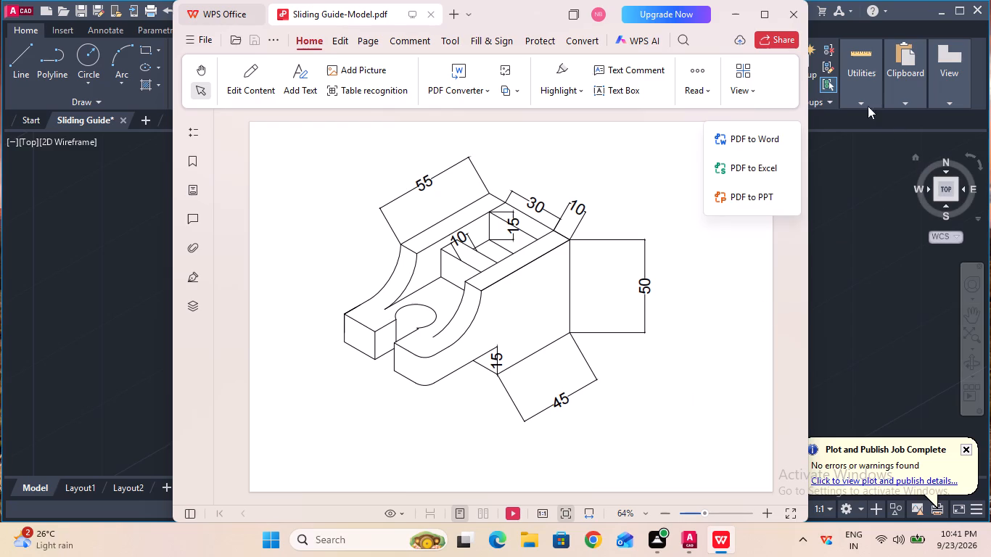
{"action": "left_click", "coordinate": [786, 17]}
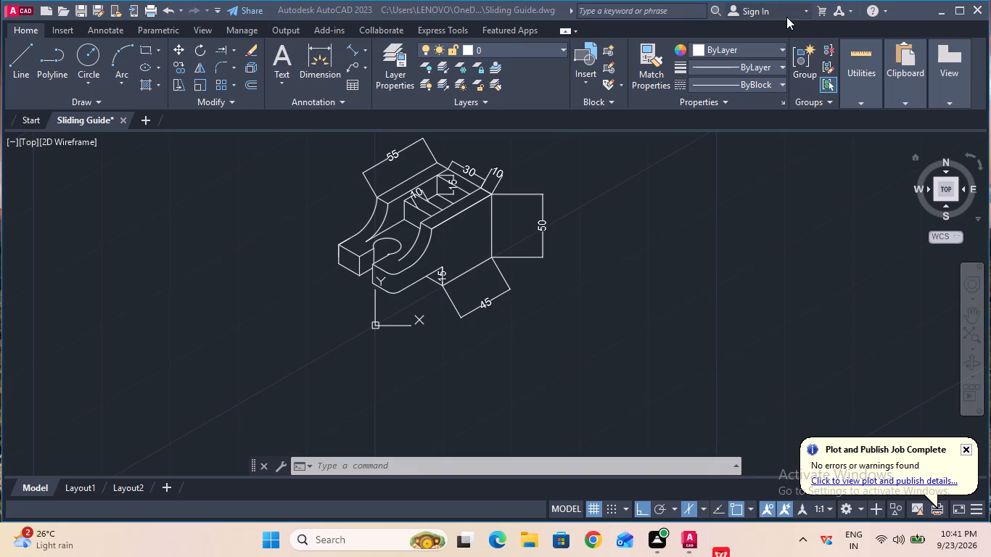
Quit AutoCAD, saving the changes to Sliding Guide.dwg.
{"action": "left_click", "coordinate": [976, 7]}
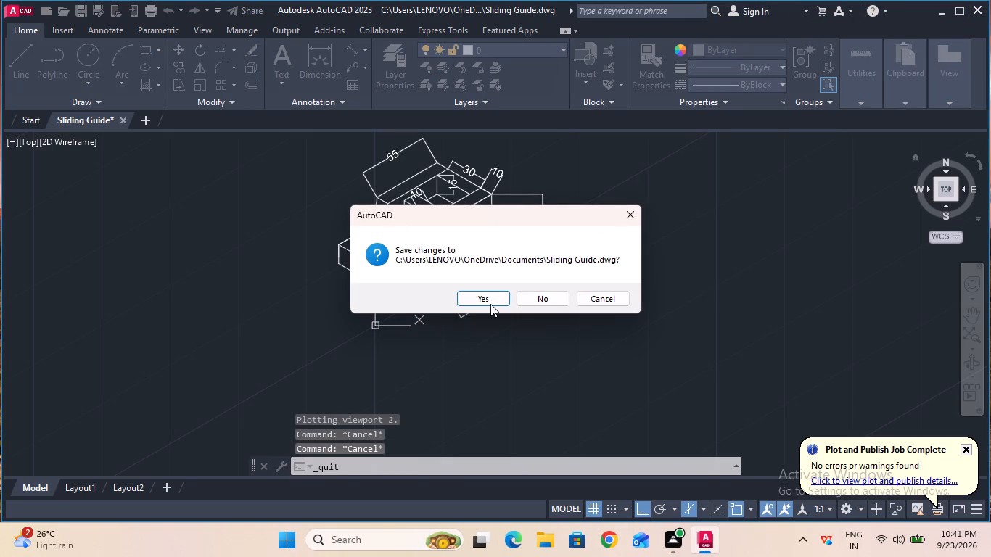
{"action": "left_click", "coordinate": [485, 302]}
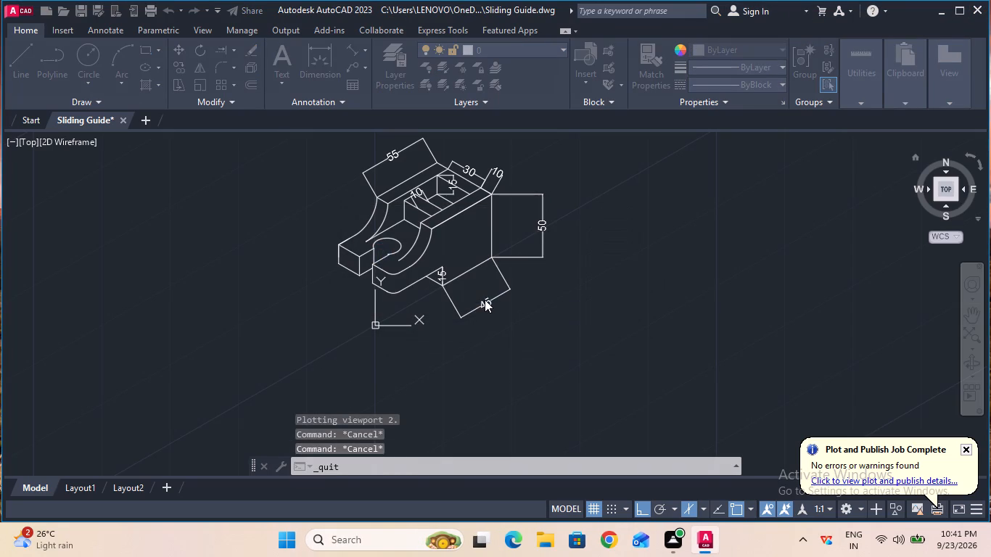